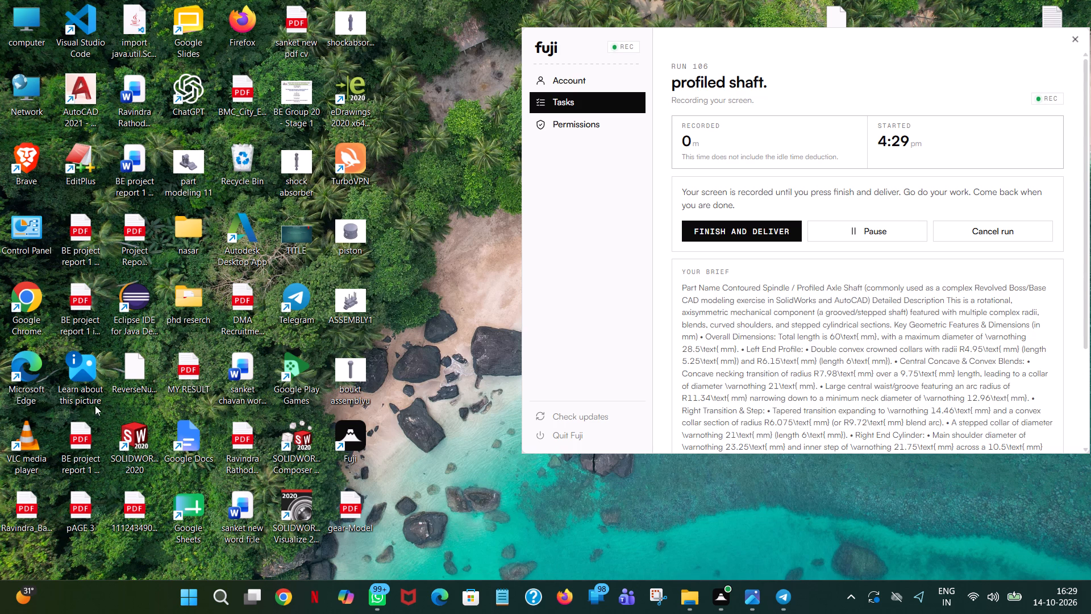
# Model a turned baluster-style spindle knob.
# Launch SOLIDWORKS 2020 from the desktop.
pyautogui.doubleClick(132, 426)
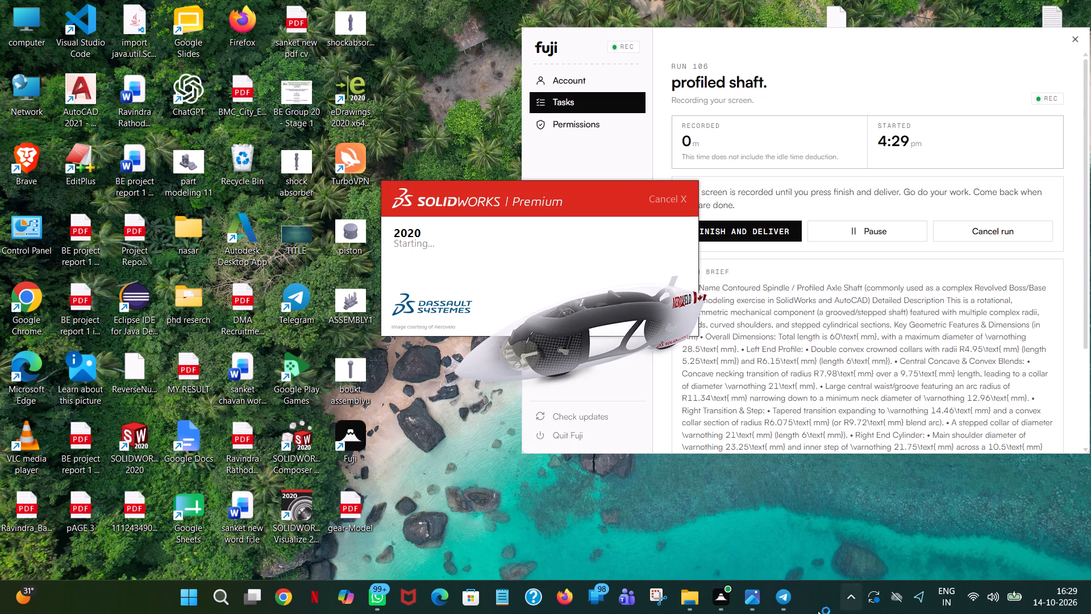
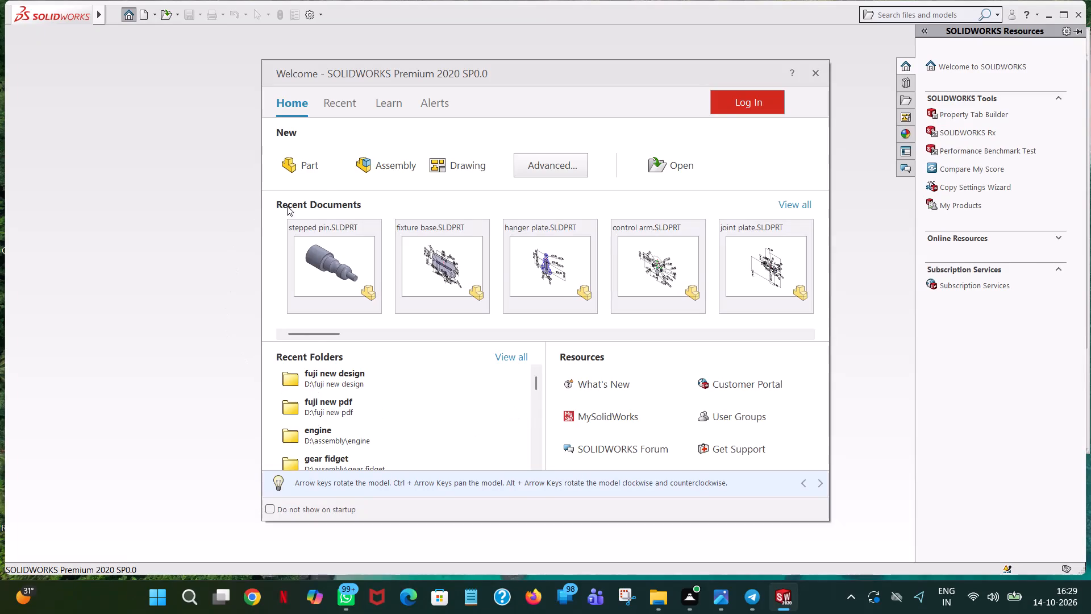
# Create a new part document.
pyautogui.doubleClick(314, 167)
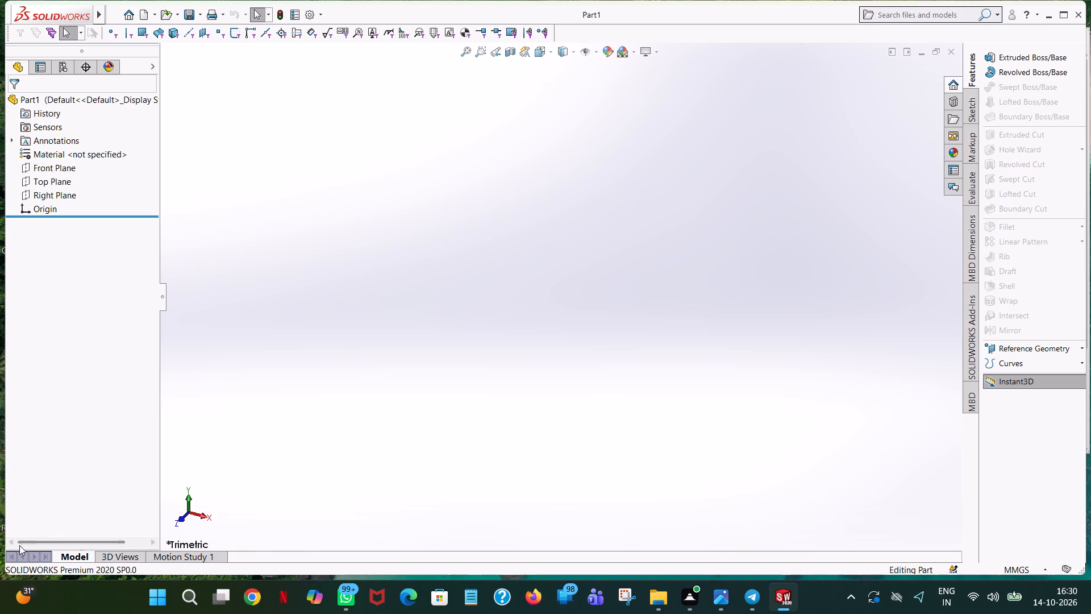
# Open a new sketch on the Front Plane of the empty part.
pyautogui.click(60, 165)
pyautogui.click(72, 153)
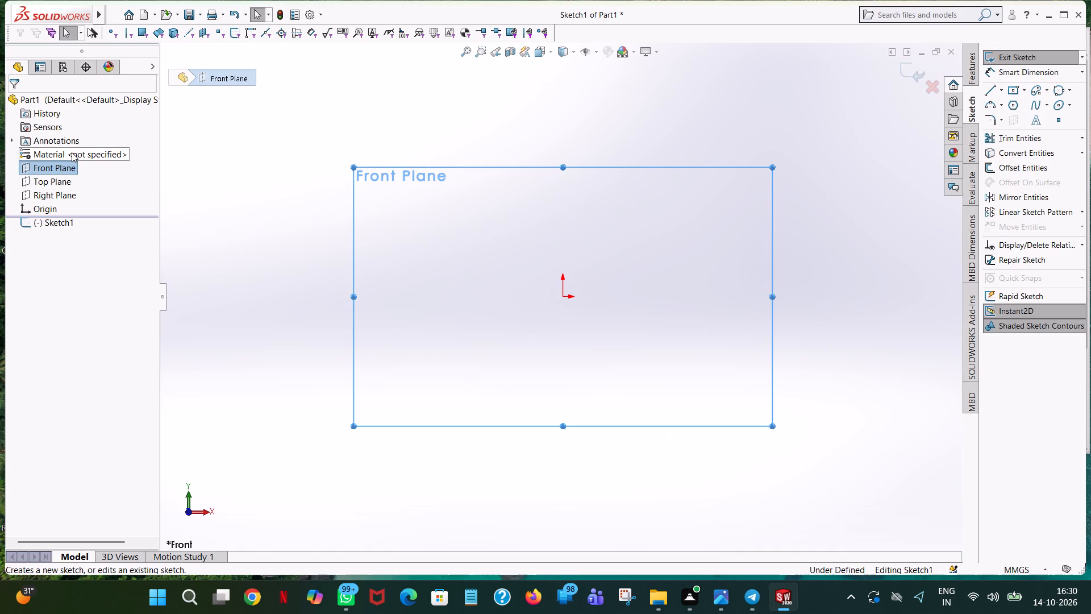
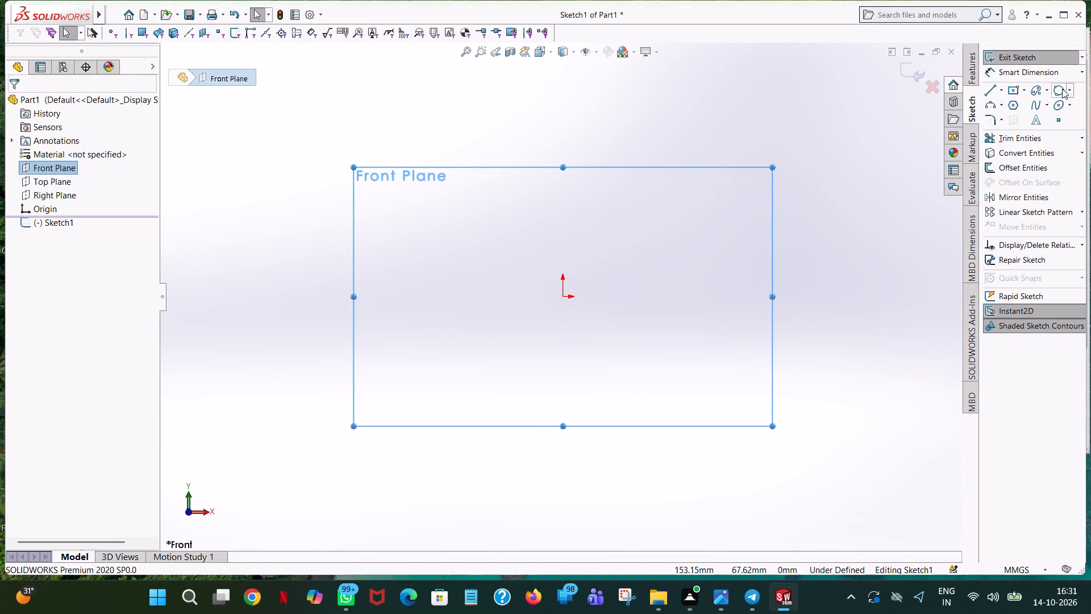
# Sketch a horizontal line starting at the origin and running in the positive X direction.
pyautogui.click(986, 91)
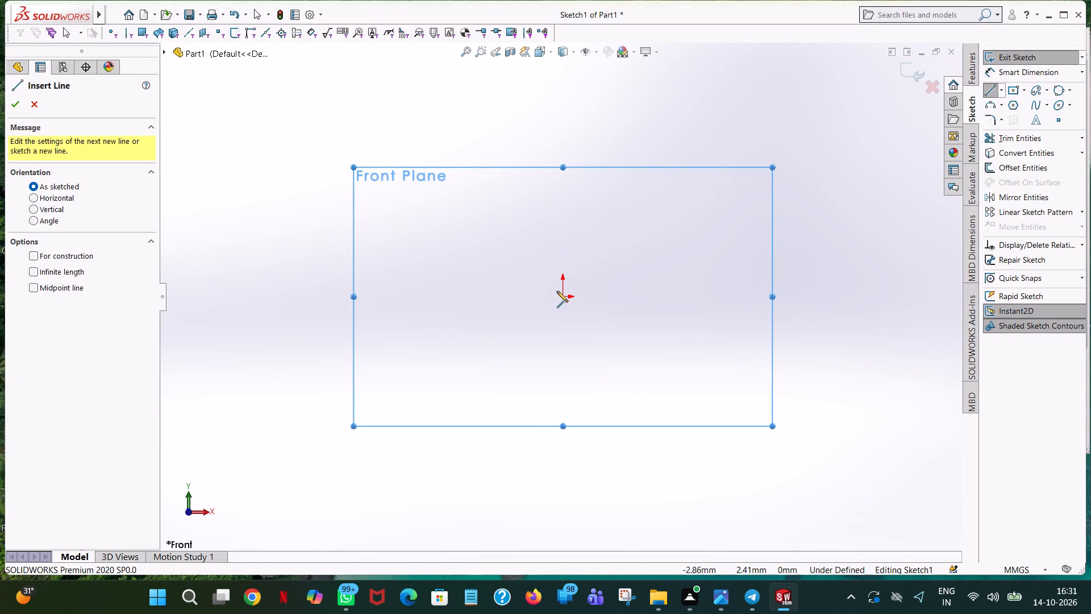
pyautogui.click(563, 294)
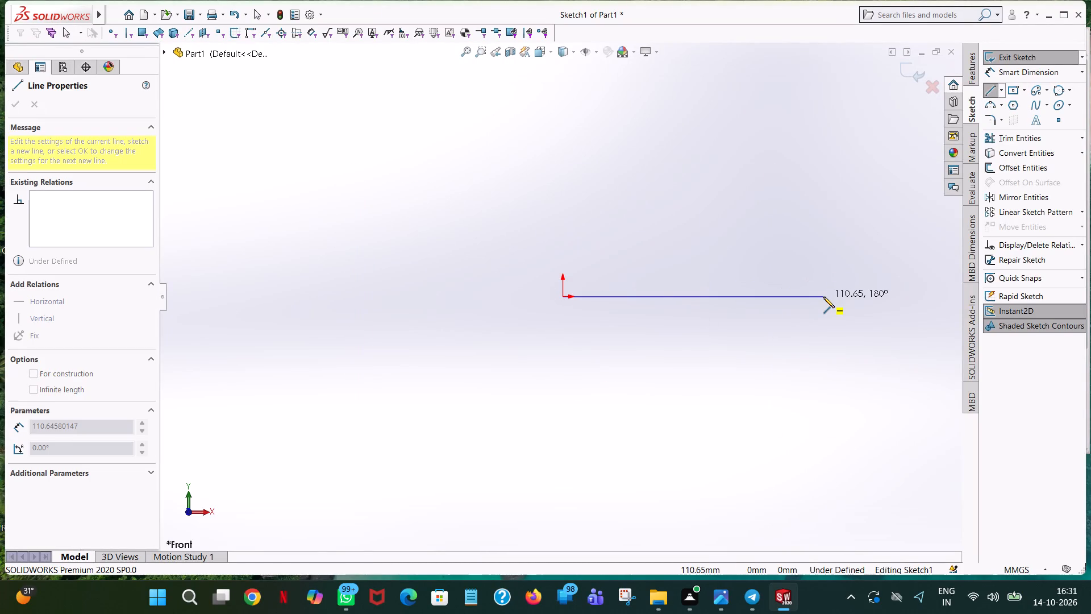
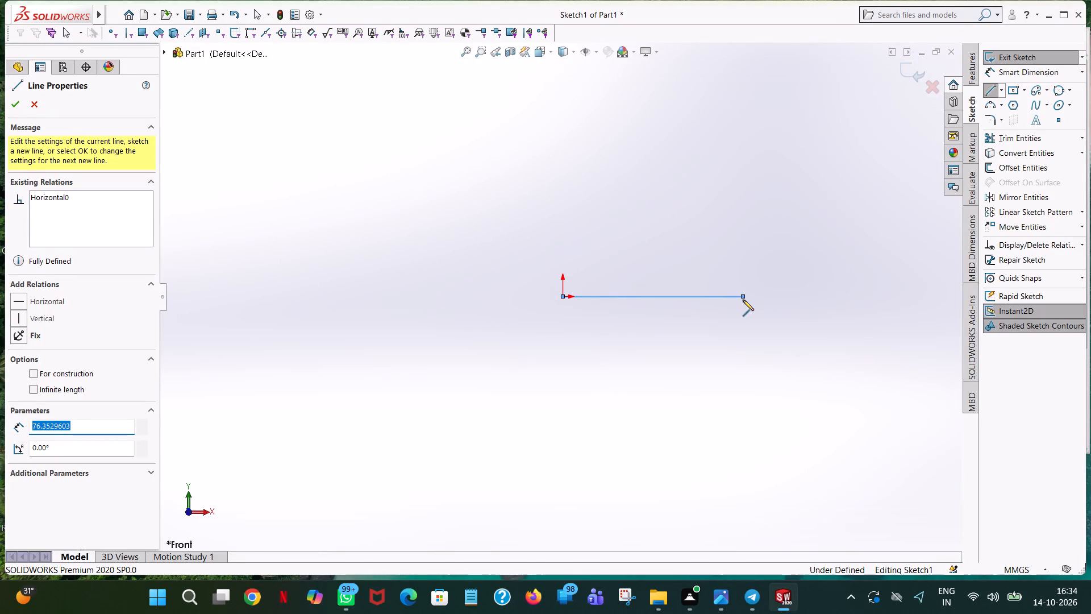
# Set the horizontal line's length to 60 mm and finish the line.
pyautogui.write('60')
pyautogui.press('Return')
pyautogui.rightClick(743, 300)
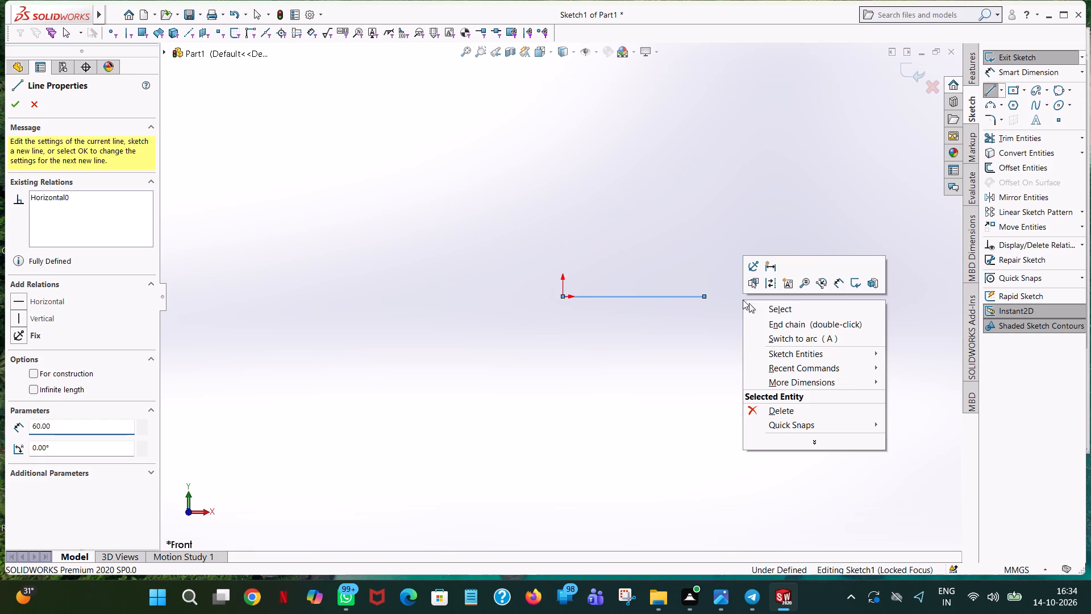
pyautogui.moveTo(779, 313); pyautogui.dragTo(774, 314)
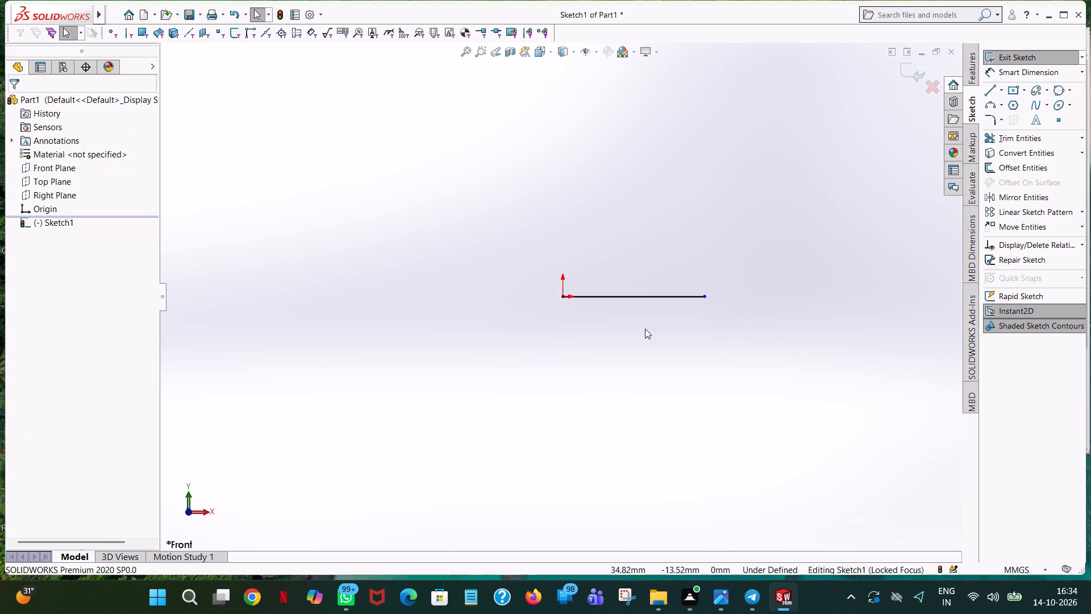
# Sketch a vertical line downward from the far end of the 60 mm line, with a length of 23.25/2 mm.
pyautogui.scroll(-2, 664, 315)
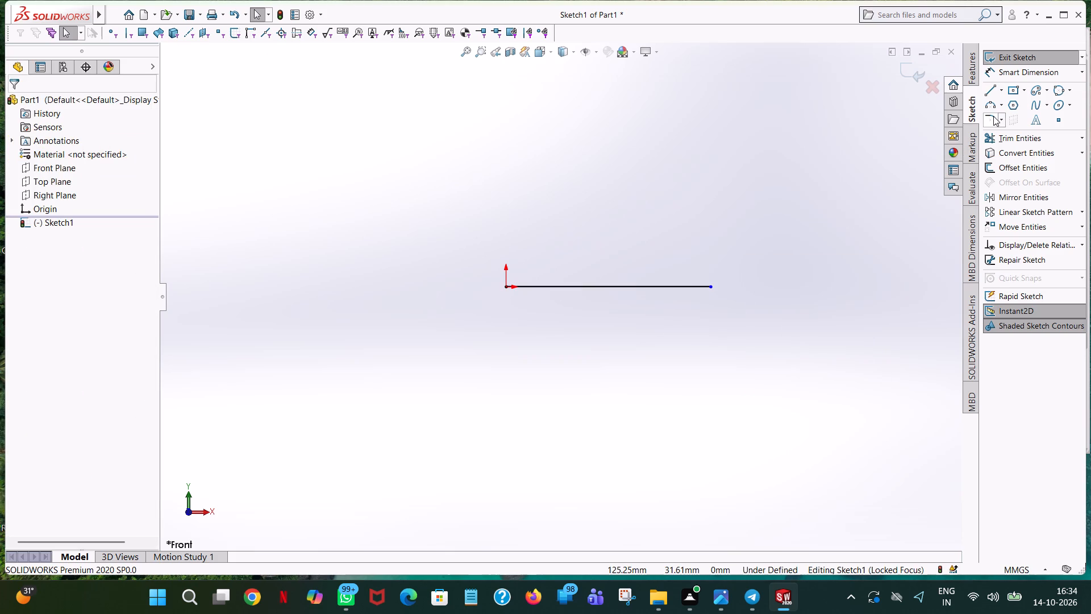
pyautogui.click(989, 88)
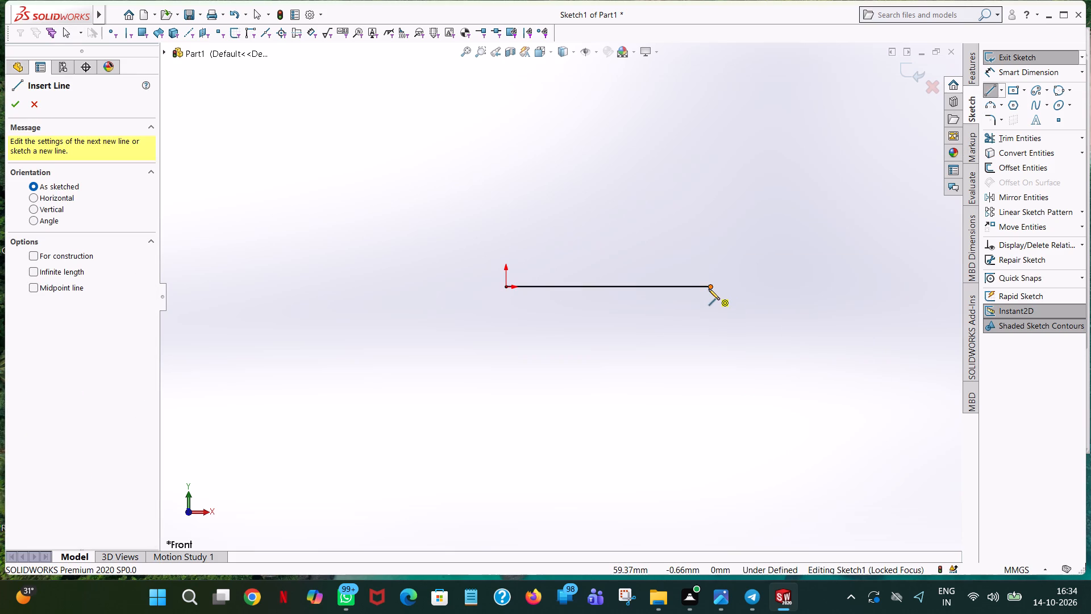
pyautogui.click(709, 289)
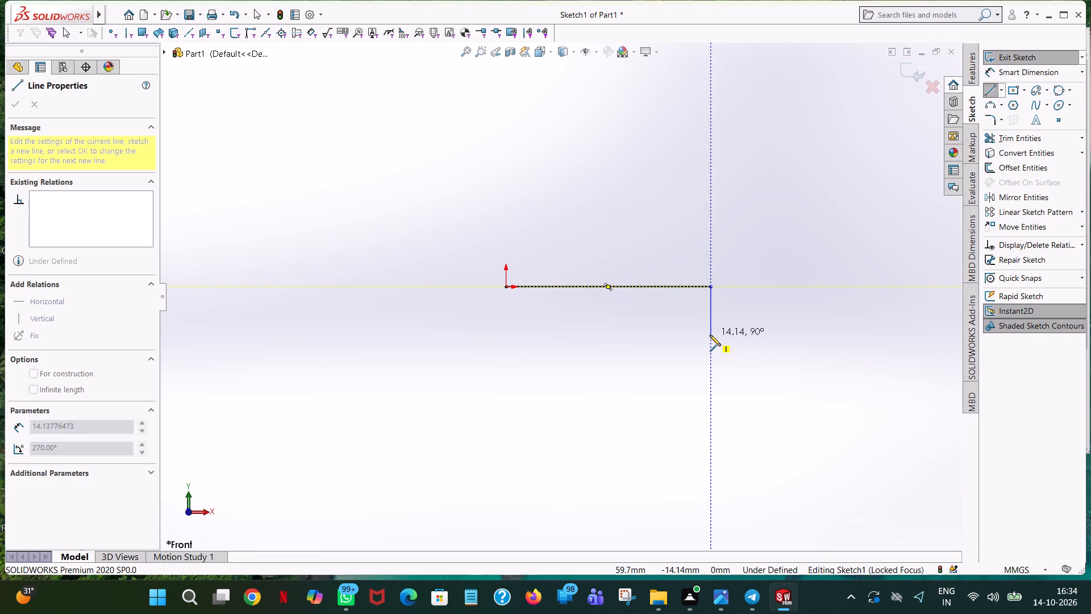
pyautogui.click(710, 335)
pyautogui.write('23.5')
pyautogui.press('BackSpace')
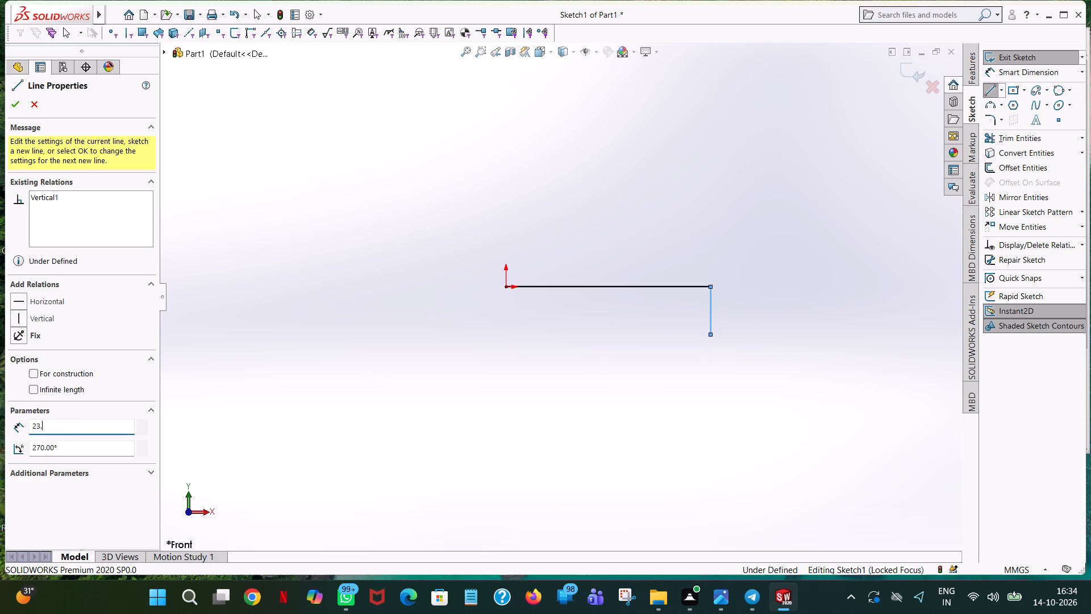
pyautogui.write('25')
pyautogui.write('/2')
pyautogui.press('Return')
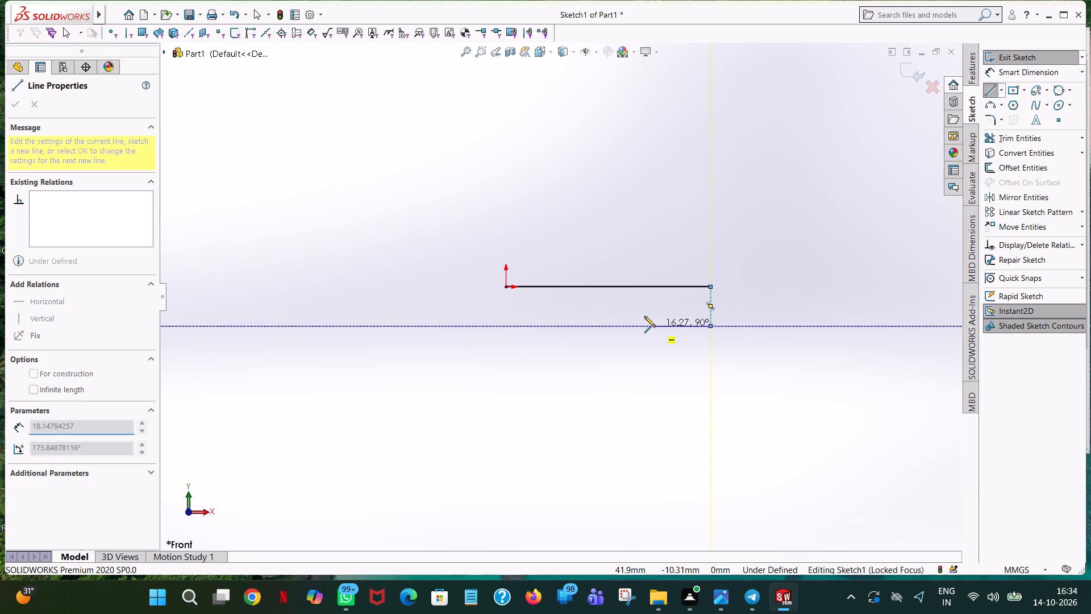
pyautogui.rightClick(655, 322)
pyautogui.click(704, 331)
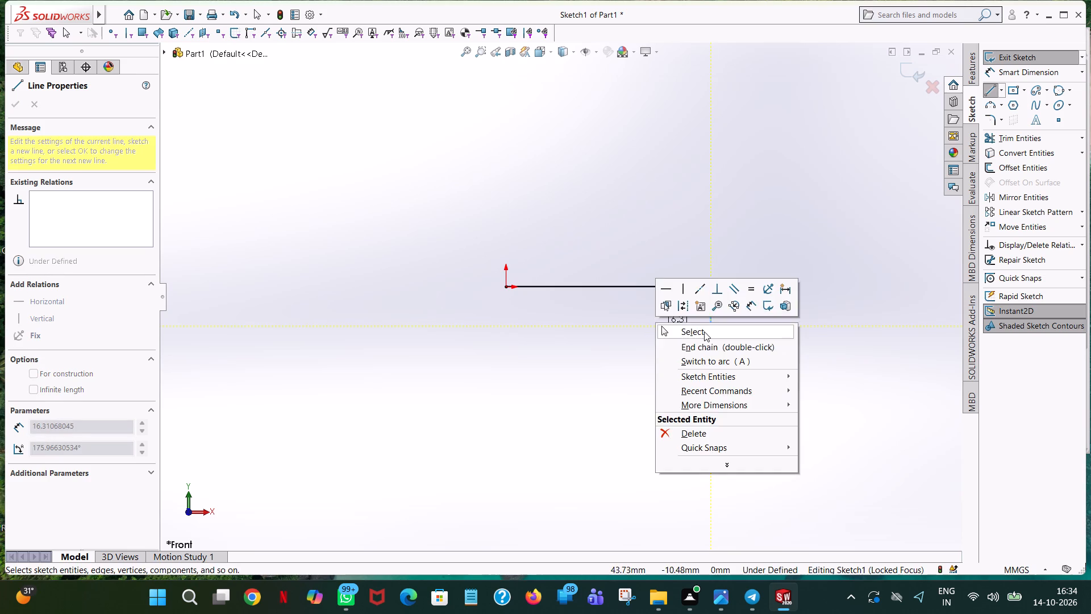
# Add a length dimension to the horizontal line running from the origin, placed above it.
pyautogui.click(1035, 73)
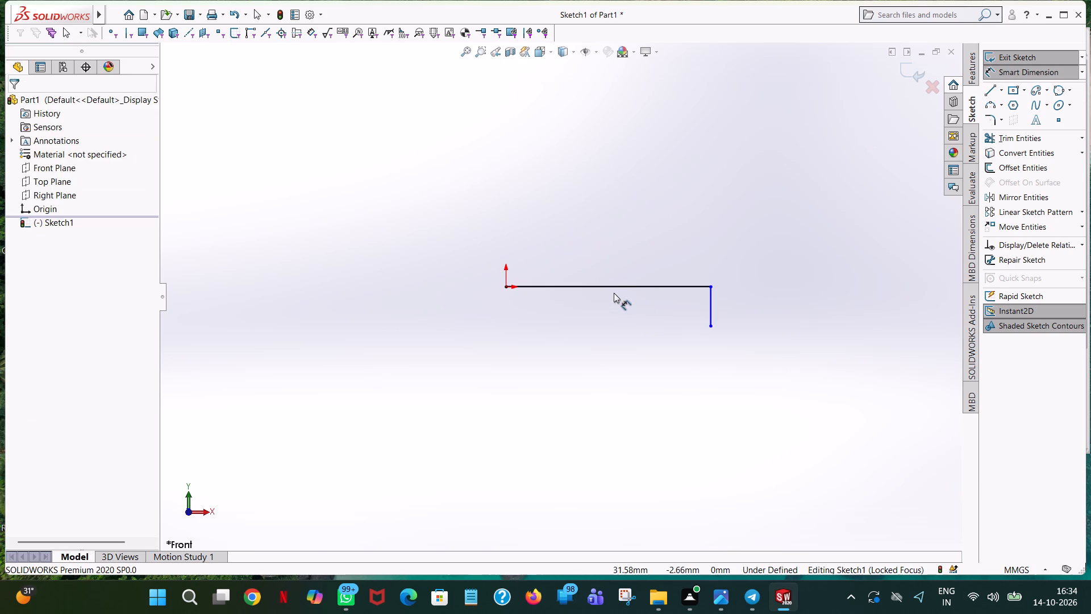
pyautogui.click(614, 286)
pyautogui.click(618, 175)
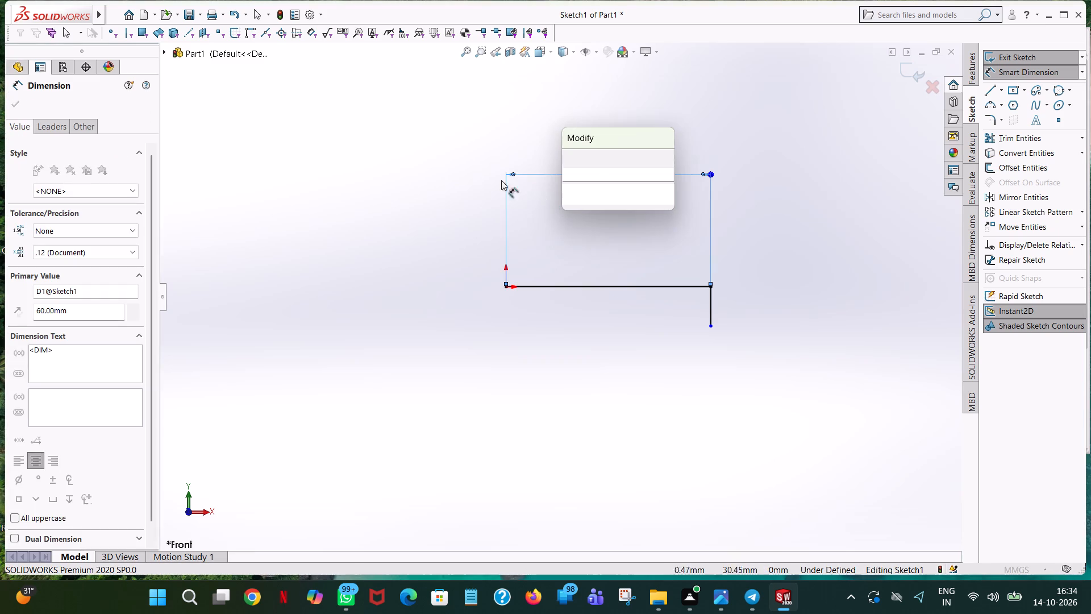
pyautogui.click(567, 153)
pyautogui.click(899, 148)
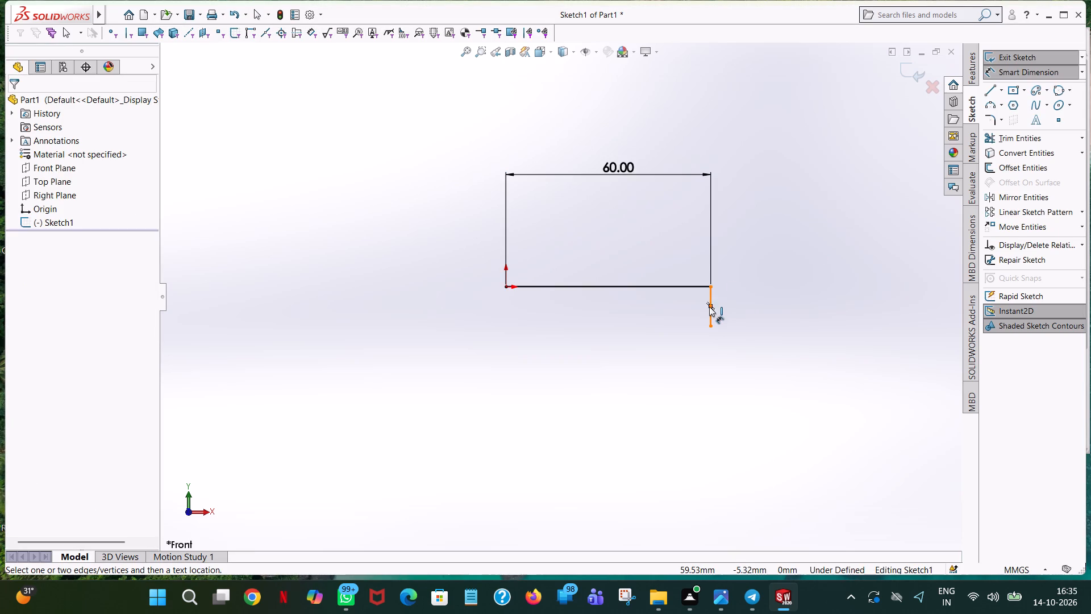
# Dimension the vertical end line's length as 23.25/2 mm, placing the dimension outside the profile.
pyautogui.scroll(-1, 651, 301)
pyautogui.click(721, 295)
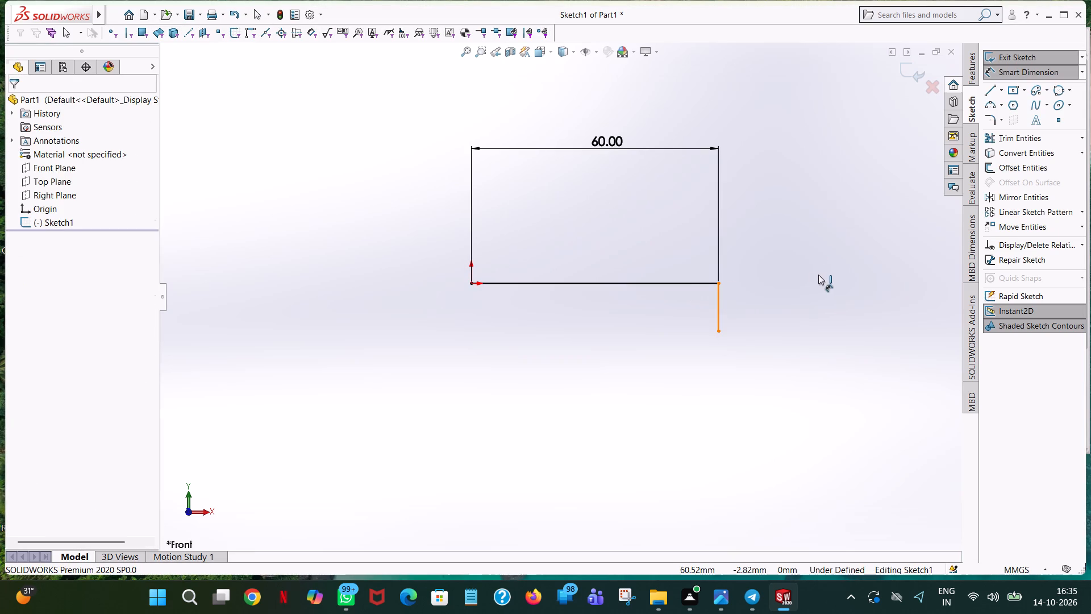
pyautogui.click(823, 273)
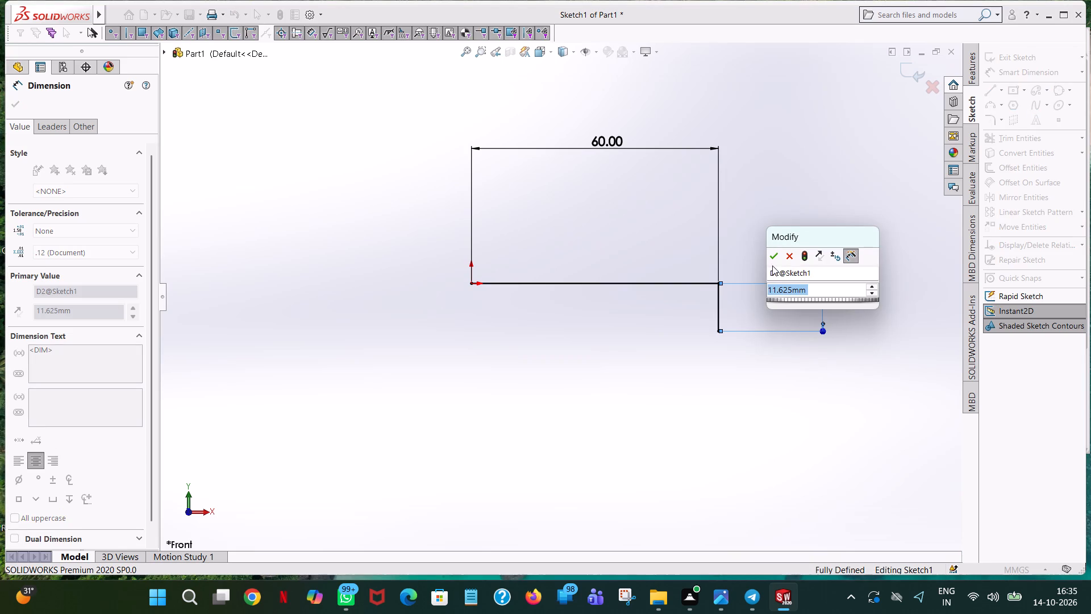
pyautogui.click(774, 263)
pyautogui.write('23.')
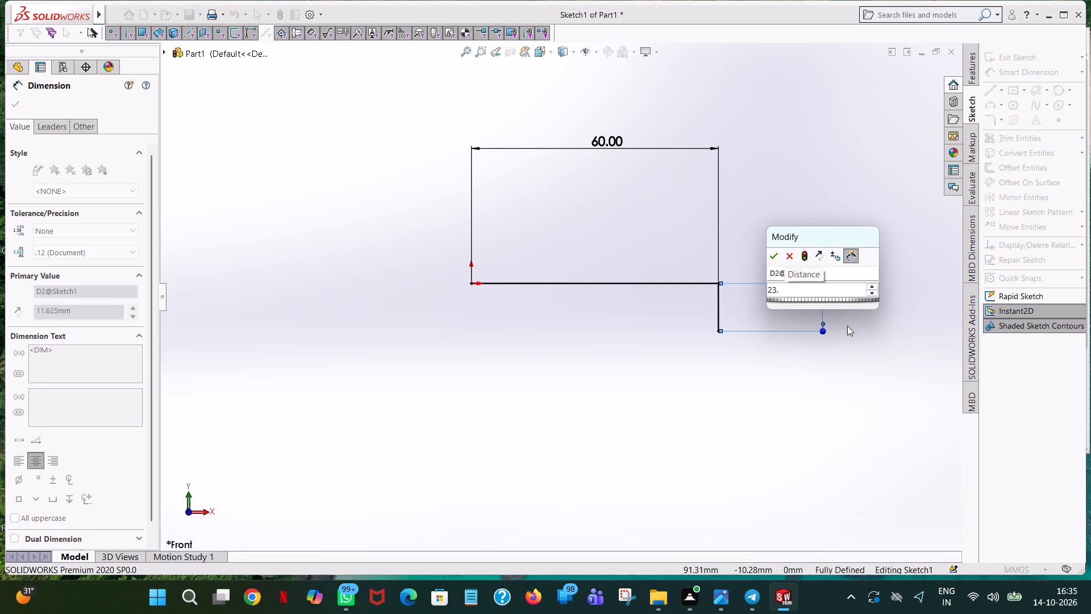
pyautogui.write('25/2')
pyautogui.press('Return')
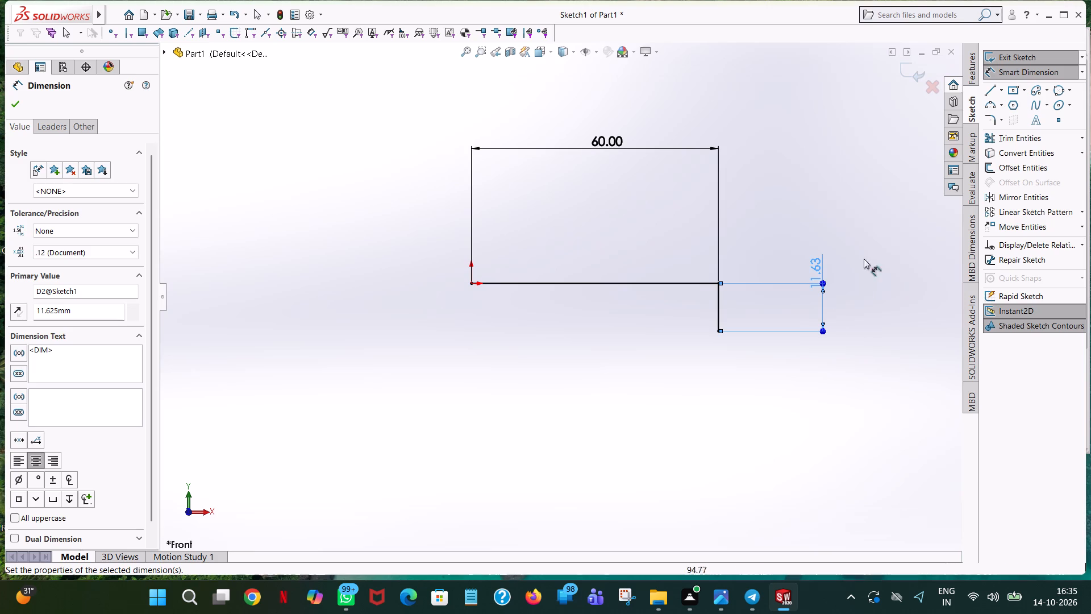
pyautogui.click(875, 212)
# Sketch a horizontal line from the vertical line's lower end back toward the origin side, with length 10.5+0.75+0.75 mm.
pyautogui.click(989, 89)
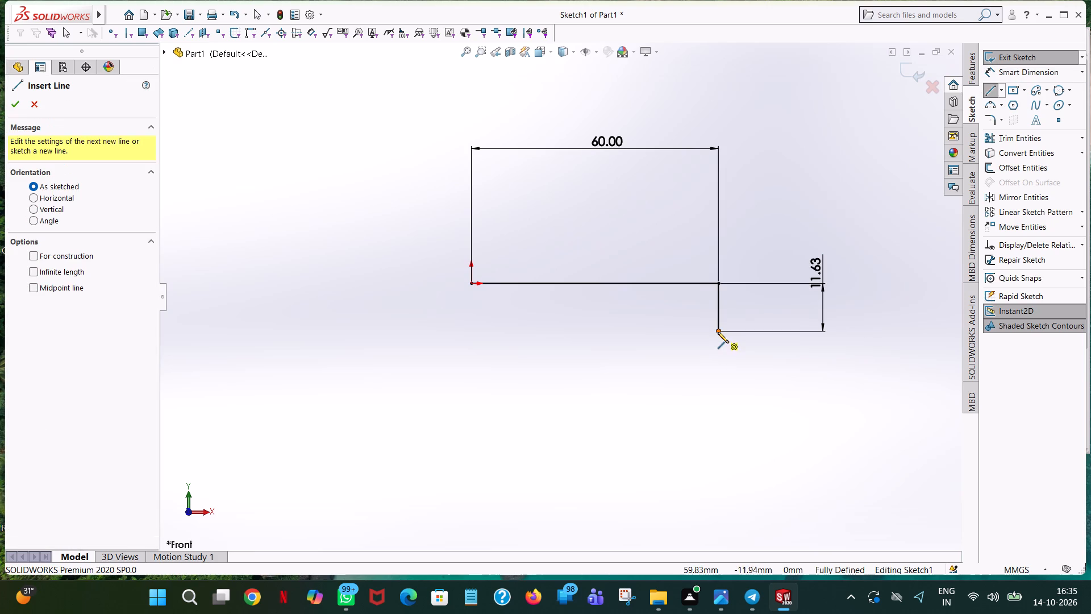
pyautogui.click(718, 332)
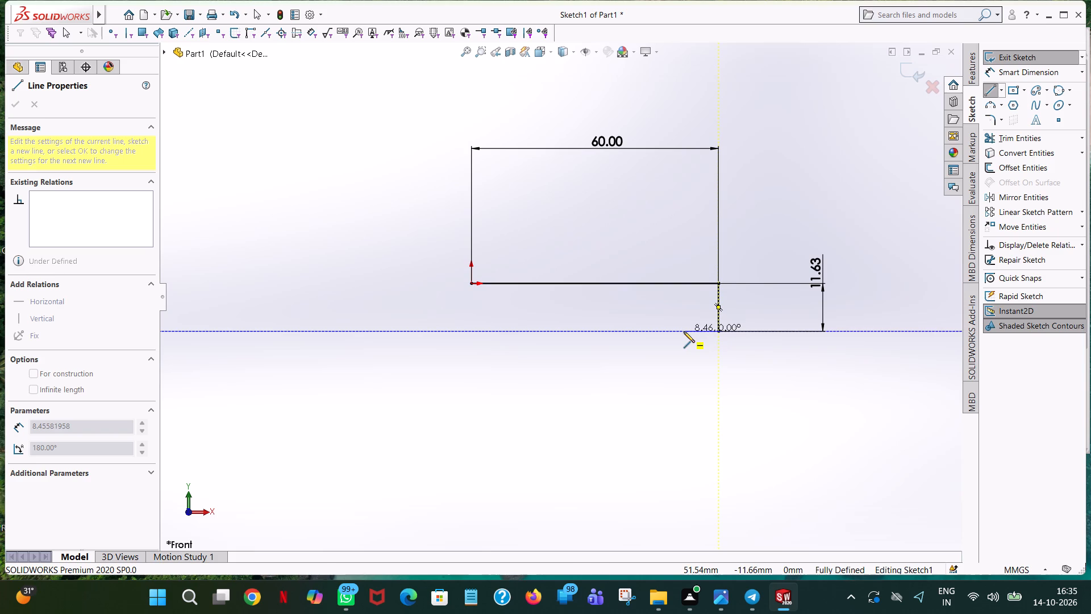
pyautogui.click(684, 331)
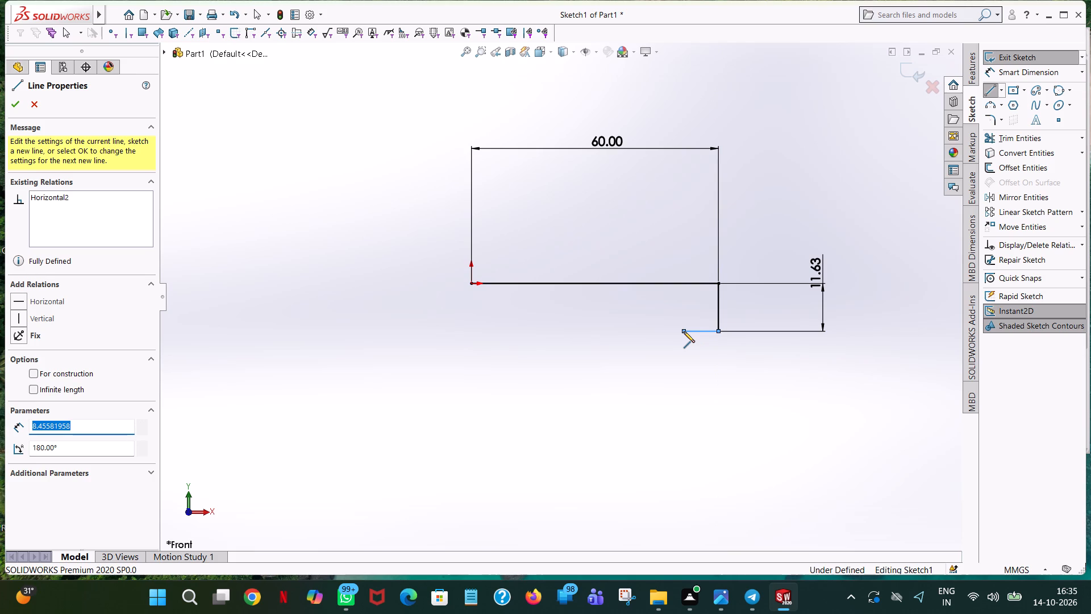
pyautogui.write('10.')
pyautogui.press('5')
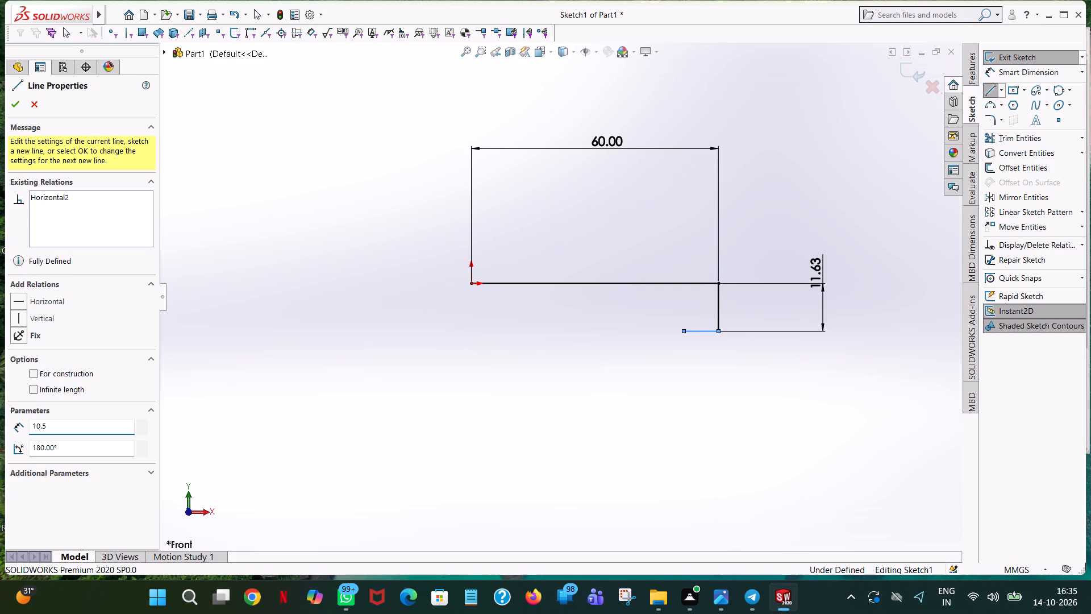
pyautogui.press('+')
pyautogui.write('0.75')
pyautogui.write('+0.75')
pyautogui.press('Return')
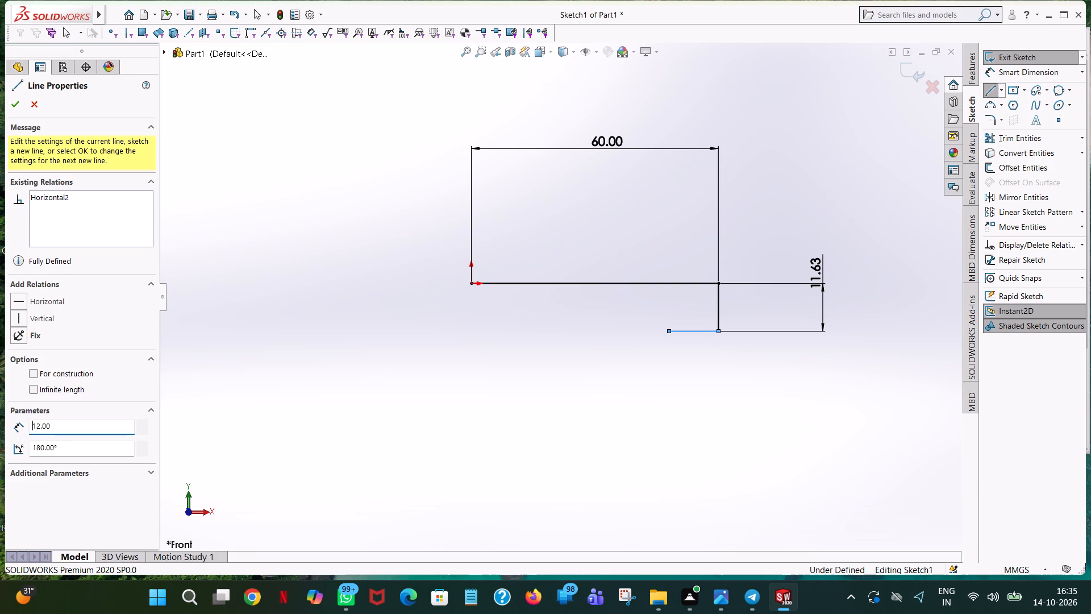
pyautogui.rightClick(684, 331)
pyautogui.click(714, 345)
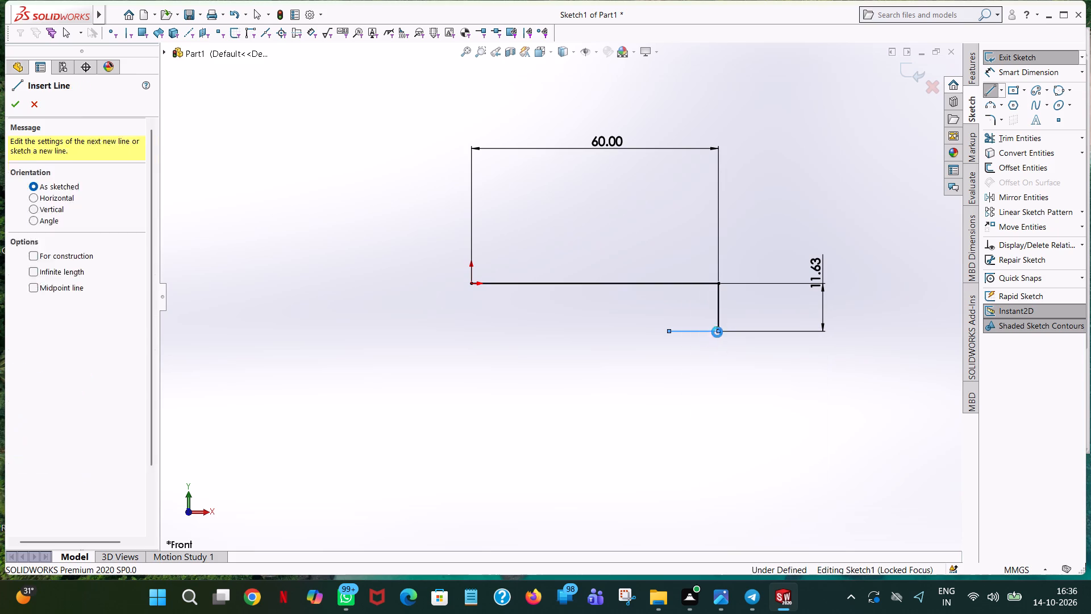
# Sketch a vertical line 21/2 mm long down from the 60 mm line, aligned with the free end of the 12 mm line.
pyautogui.click(990, 86)
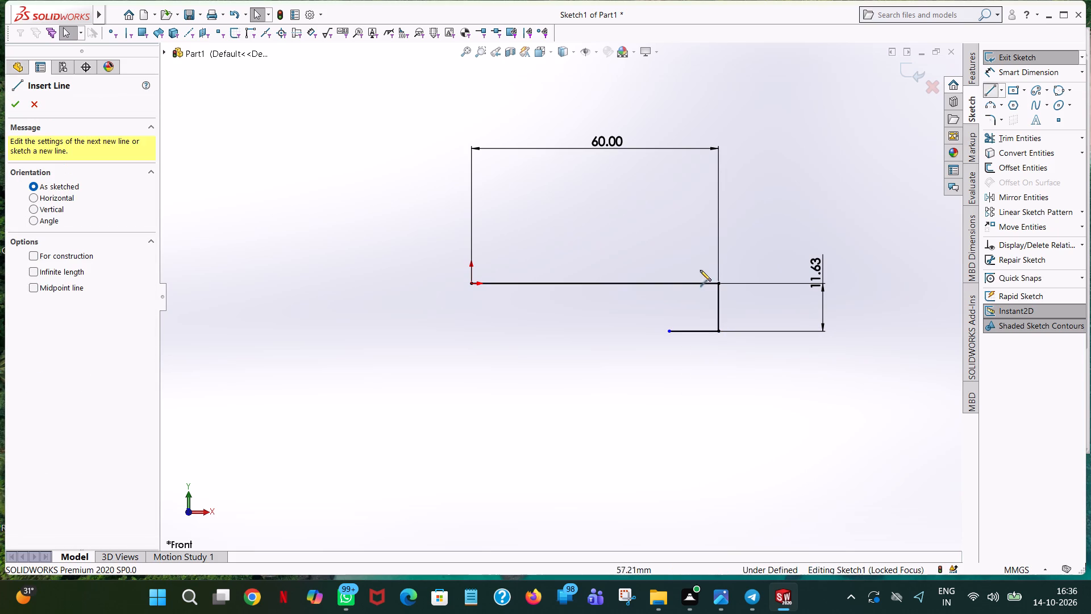
pyautogui.click(669, 284)
pyautogui.click(669, 310)
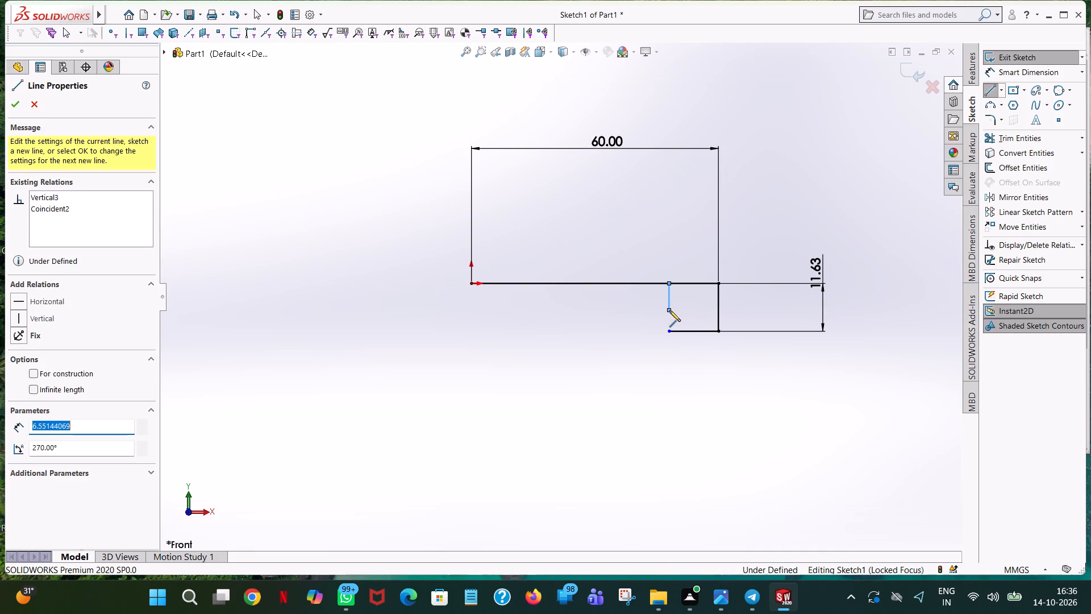
pyautogui.write('21/2')
pyautogui.press('Return')
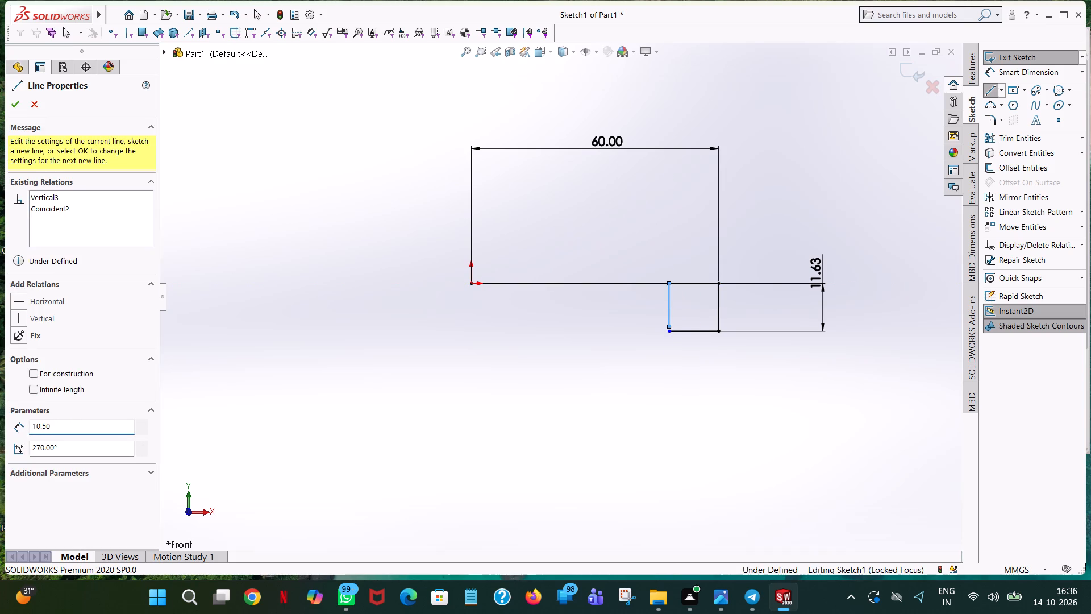
# Sketch a short vertical line from the 10.5 mm line's lower end to the free end of the 12 mm line.
pyautogui.scroll(-5, 669, 310)
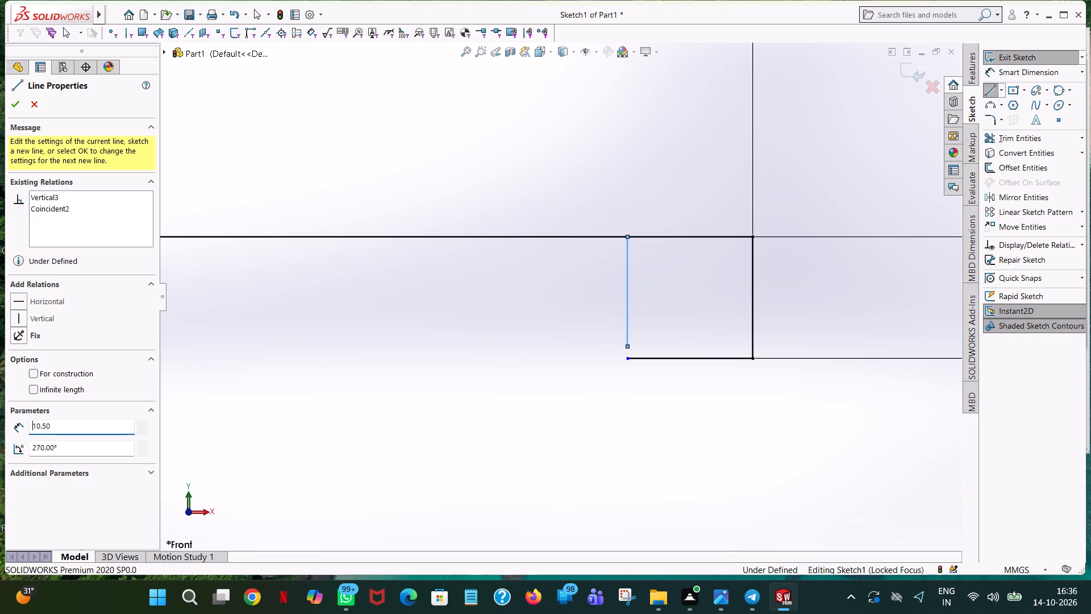
pyautogui.scroll(-2, 669, 310)
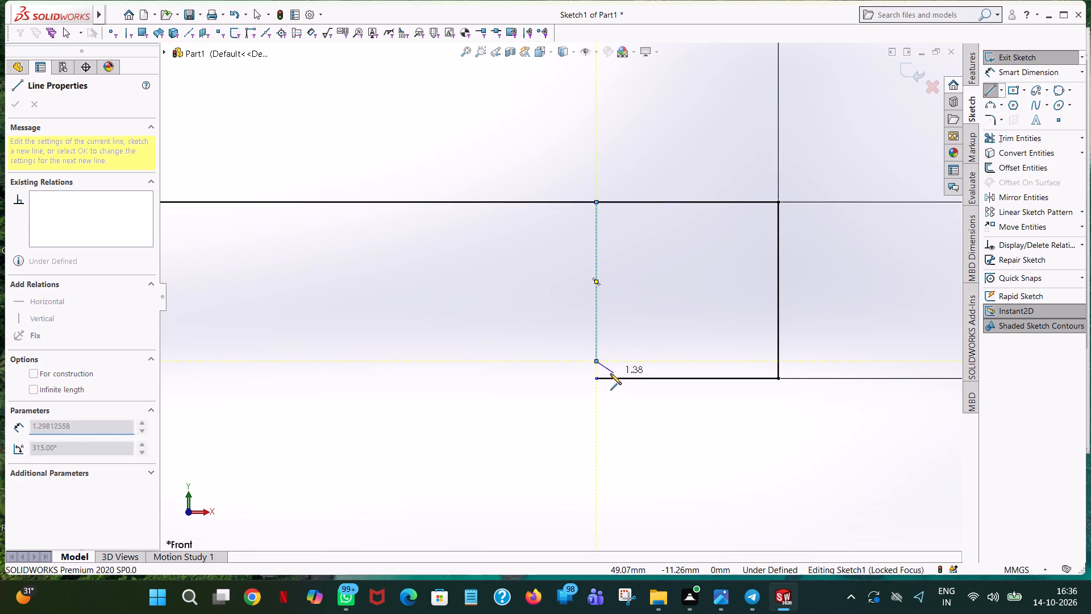
pyautogui.click(596, 379)
pyautogui.rightClick(596, 379)
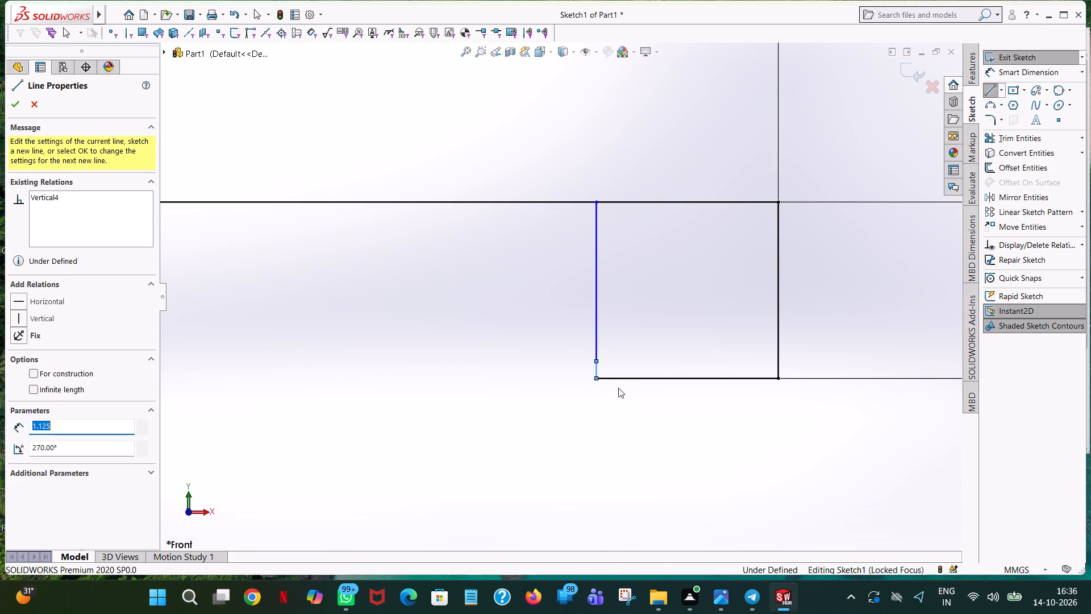
pyautogui.click(633, 393)
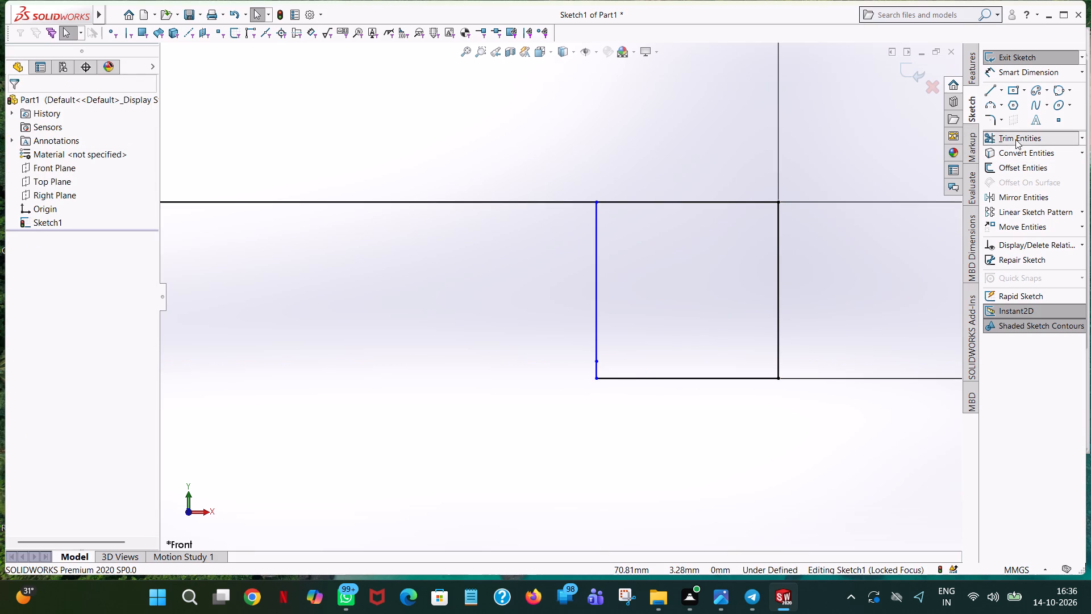
# Trim away the 10.5 mm vertical line, keeping the short step line below it.
pyautogui.click(1015, 139)
pyautogui.click(592, 266)
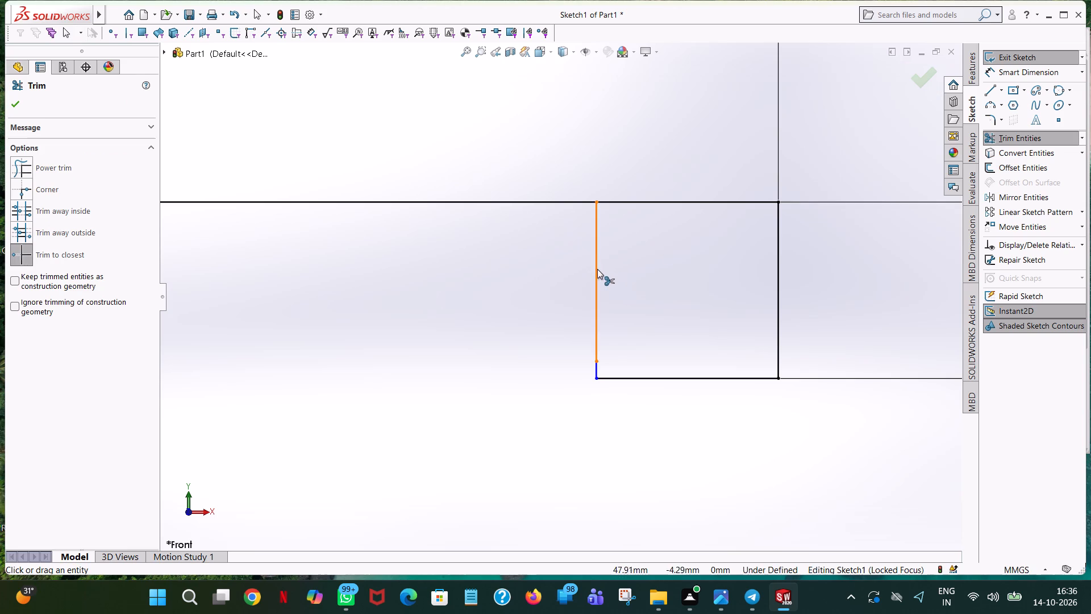
pyautogui.click(598, 271)
pyautogui.click(20, 104)
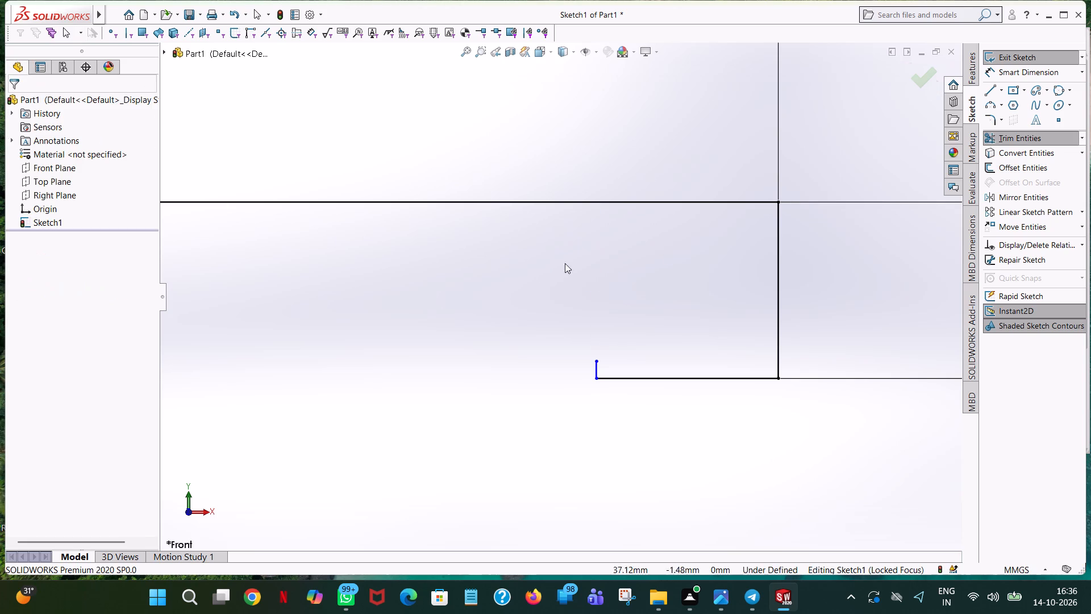
pyautogui.click(492, 397)
pyautogui.scroll(3, 492, 397)
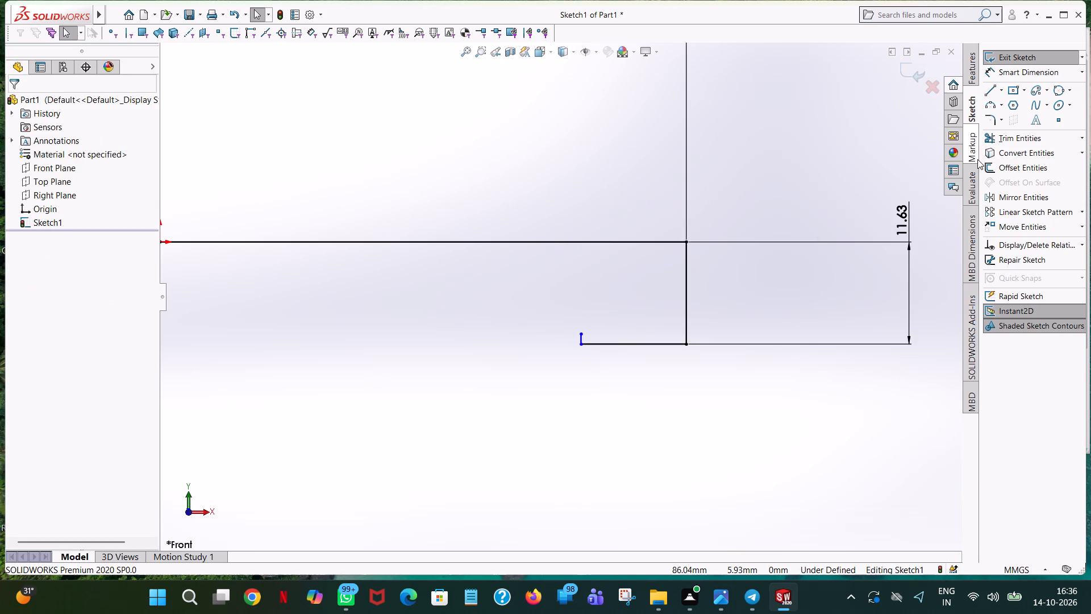
# Fillet both end corners of the 12 mm horizontal line, at the short step line and the end vertical line, with 0.75 mm radius.
pyautogui.click(1005, 75)
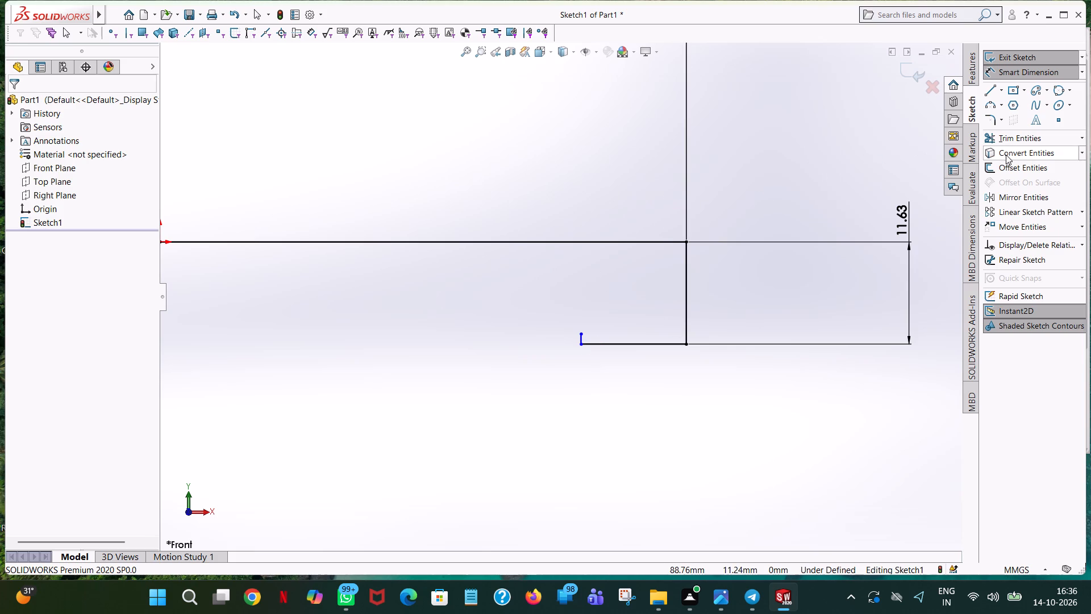
pyautogui.click(991, 114)
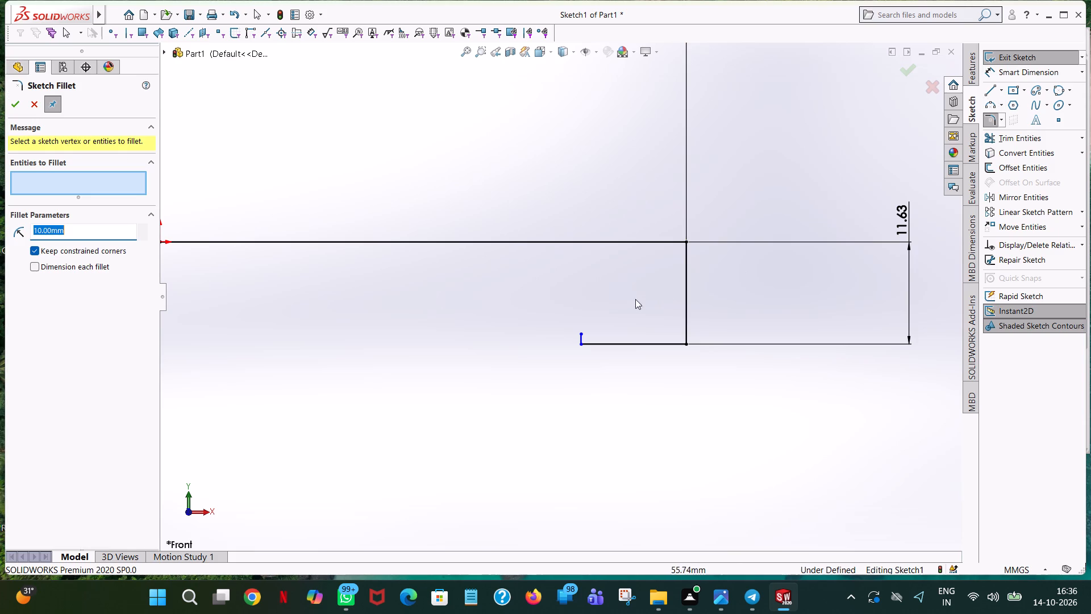
pyautogui.write('0.75')
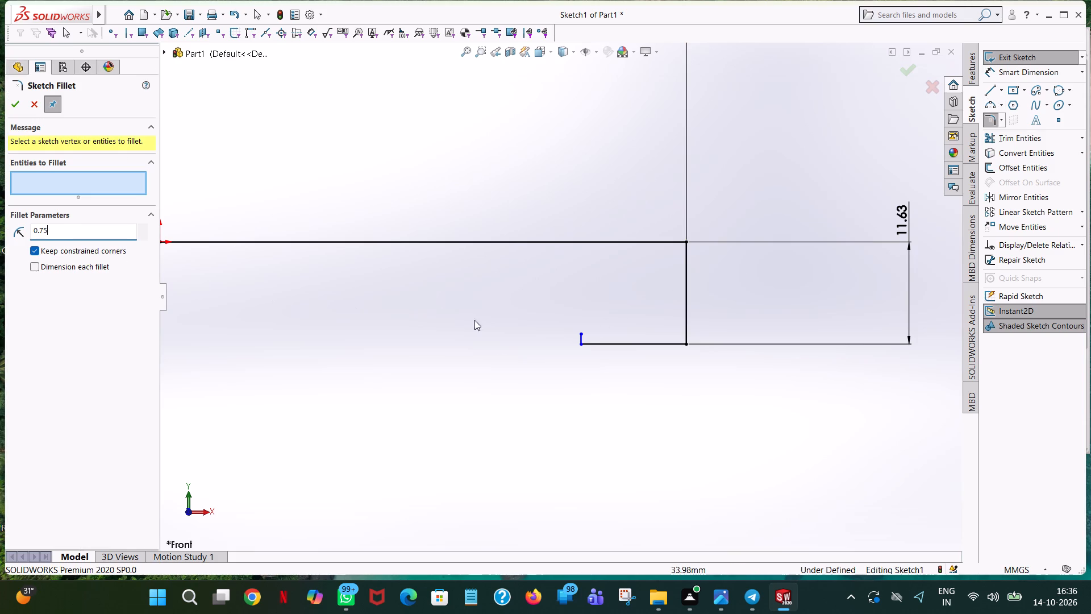
pyautogui.scroll(-2, 580, 341)
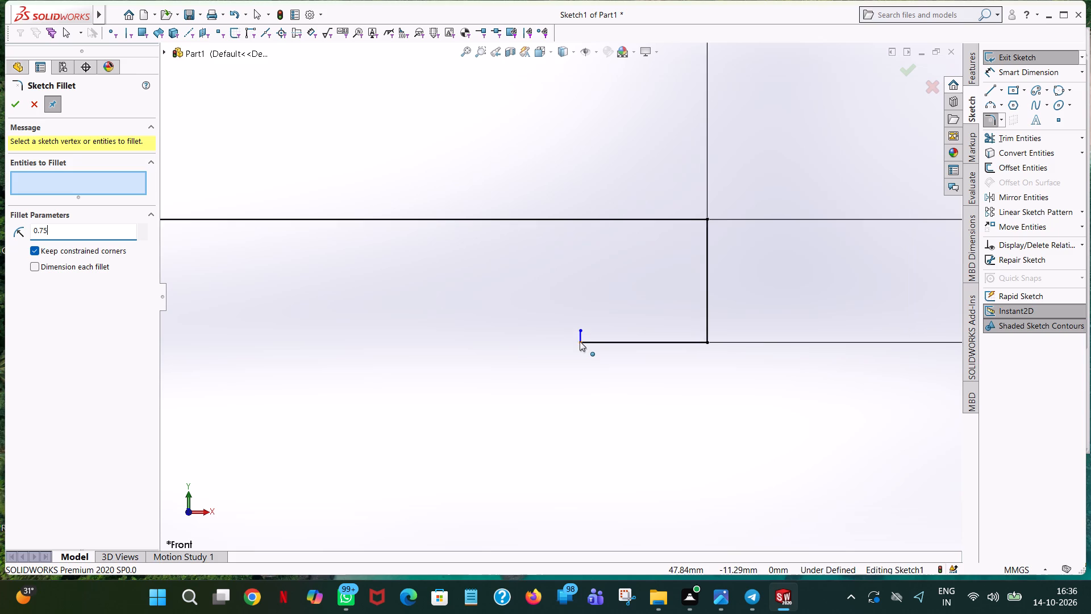
pyautogui.scroll(-5, 580, 341)
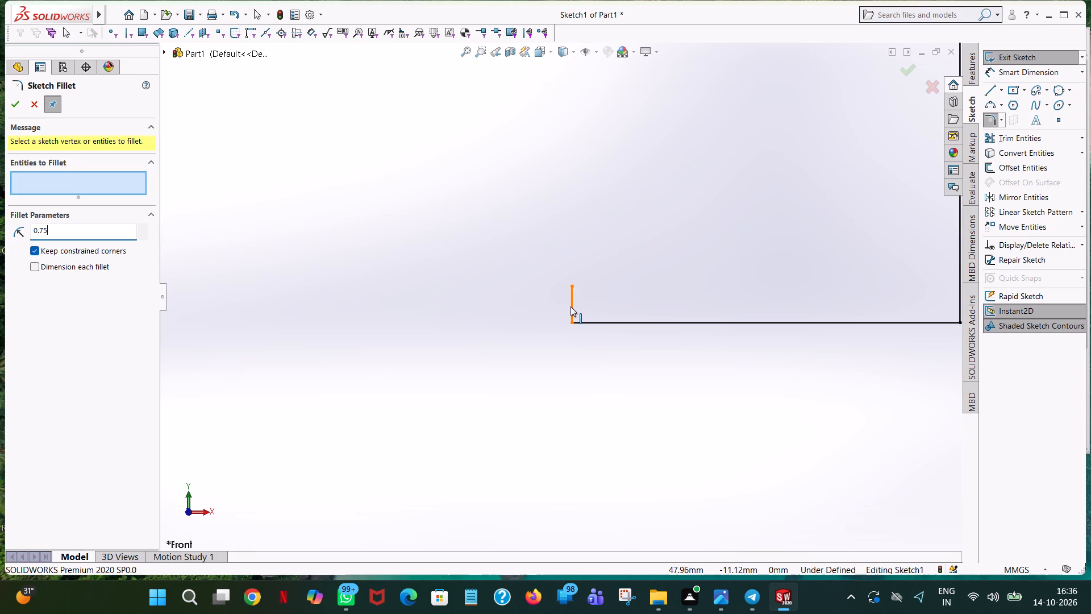
pyautogui.click(571, 306)
pyautogui.click(592, 323)
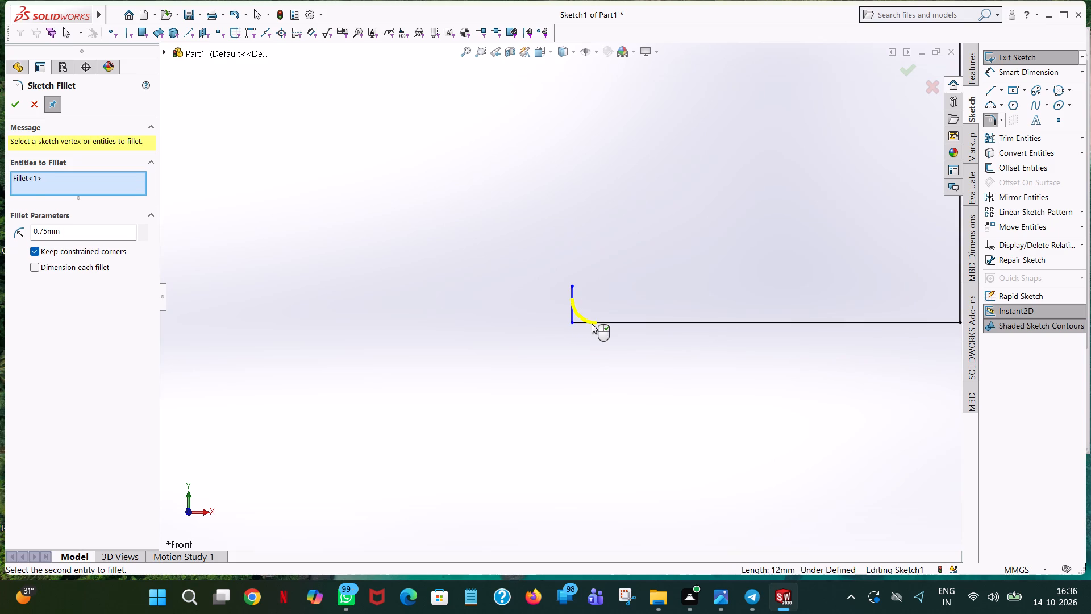
pyautogui.scroll(3, 618, 278)
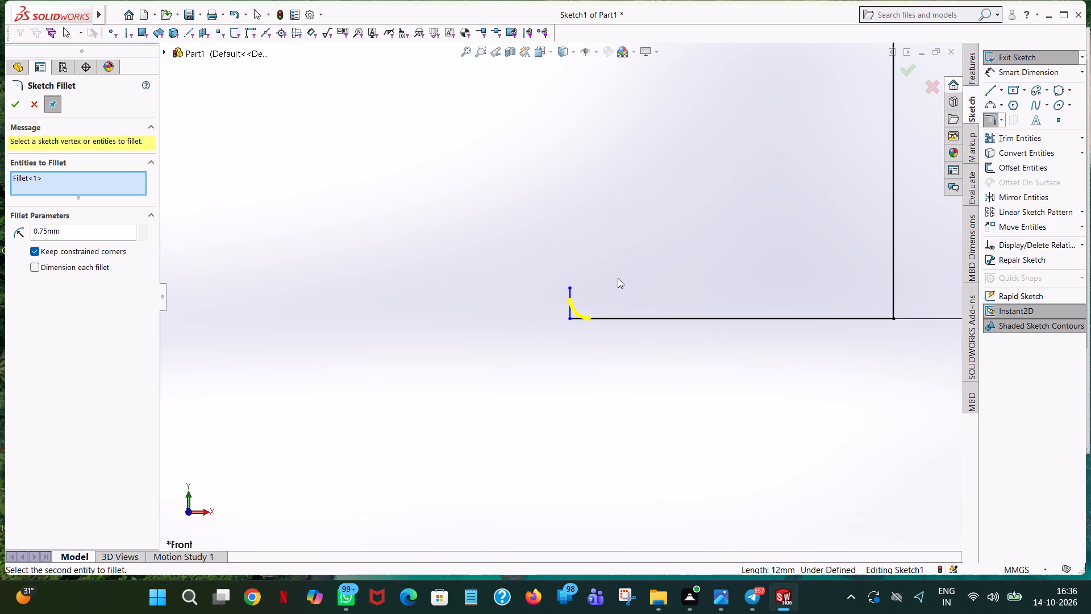
pyautogui.scroll(4, 618, 278)
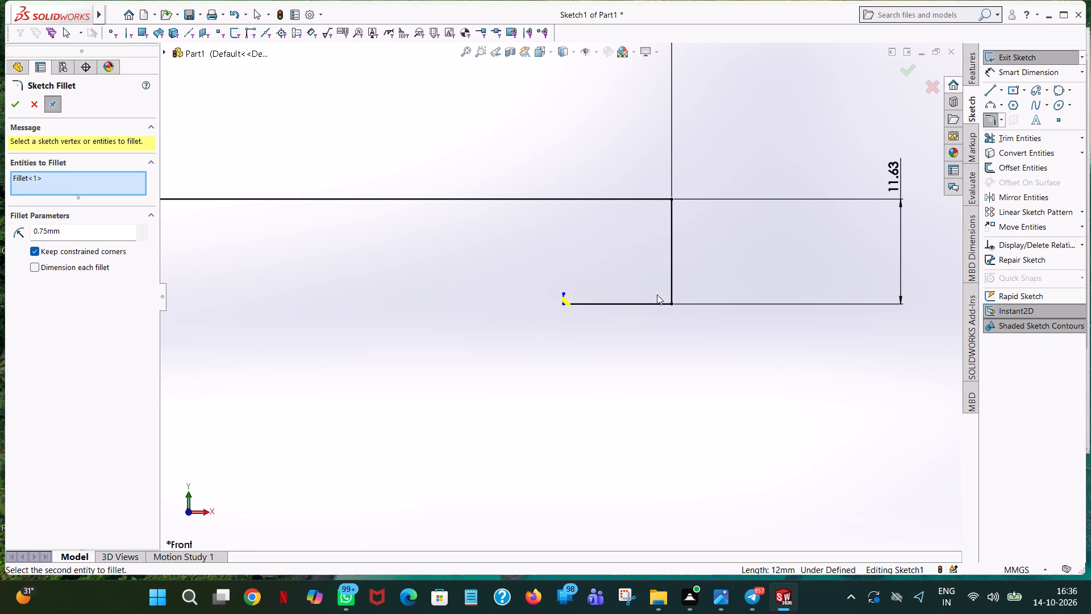
pyautogui.scroll(-5, 657, 294)
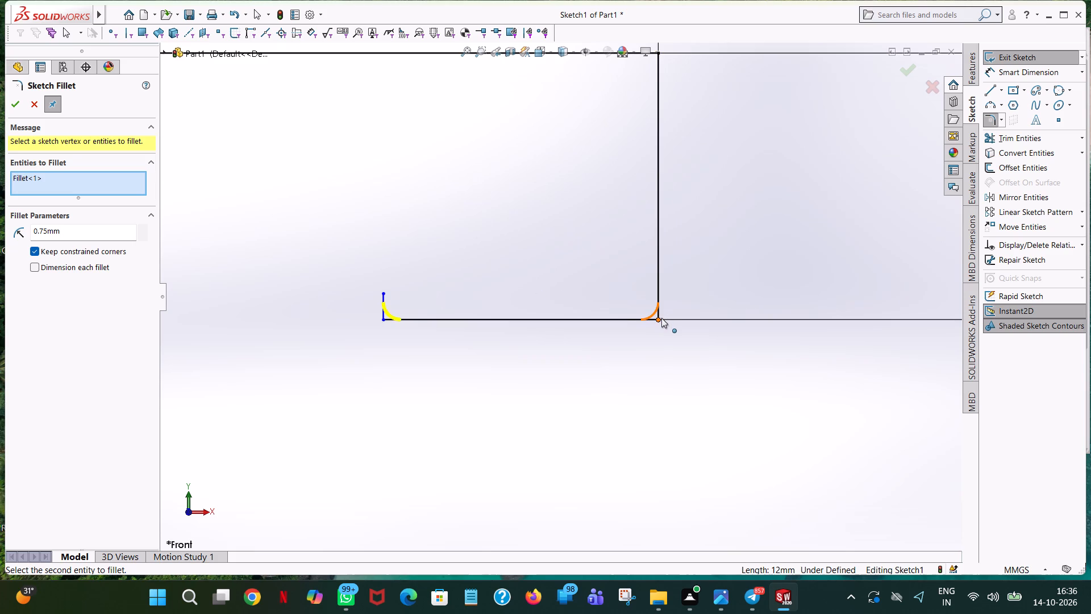
pyautogui.click(660, 318)
pyautogui.click(19, 102)
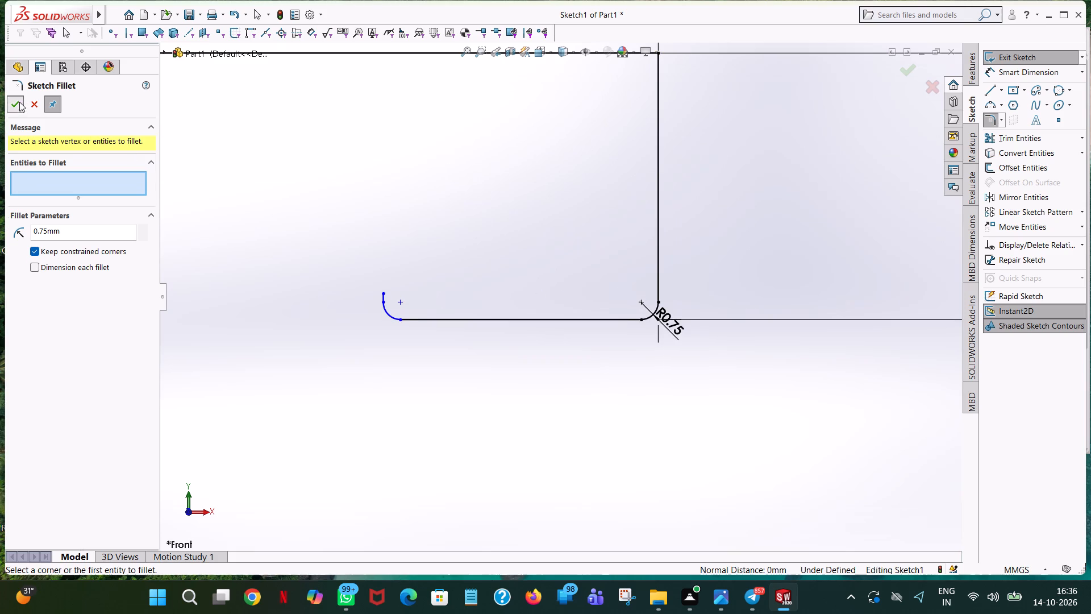
pyautogui.click(510, 197)
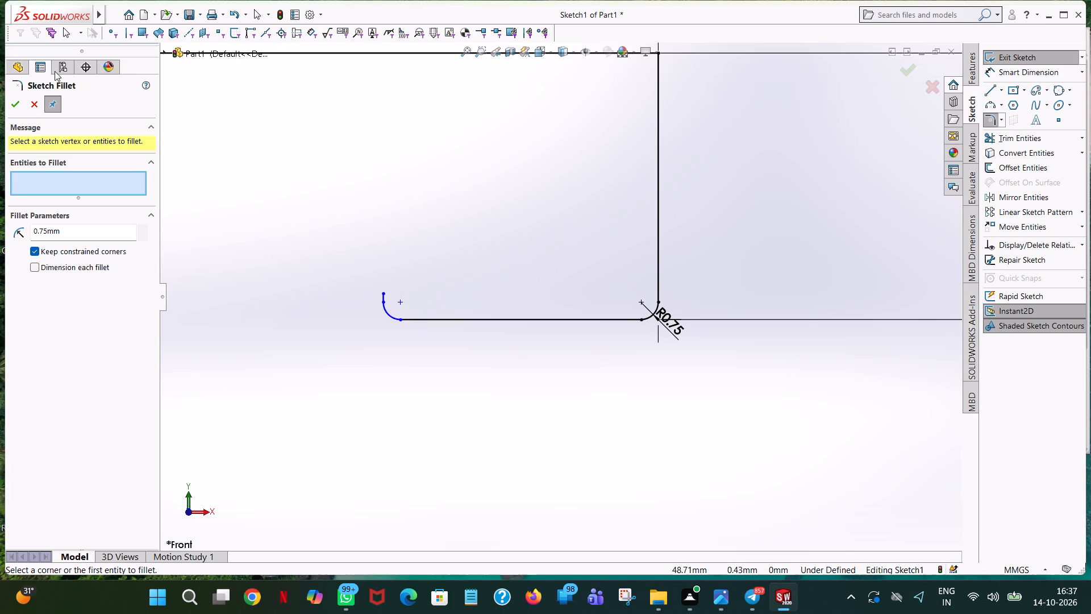
pyautogui.click(22, 109)
pyautogui.scroll(2, 402, 208)
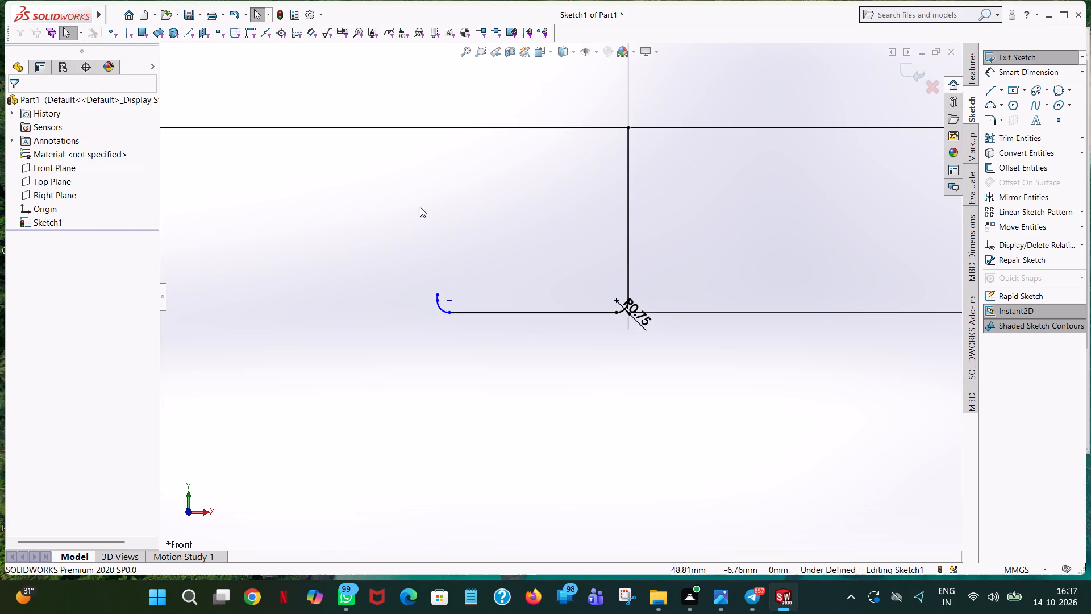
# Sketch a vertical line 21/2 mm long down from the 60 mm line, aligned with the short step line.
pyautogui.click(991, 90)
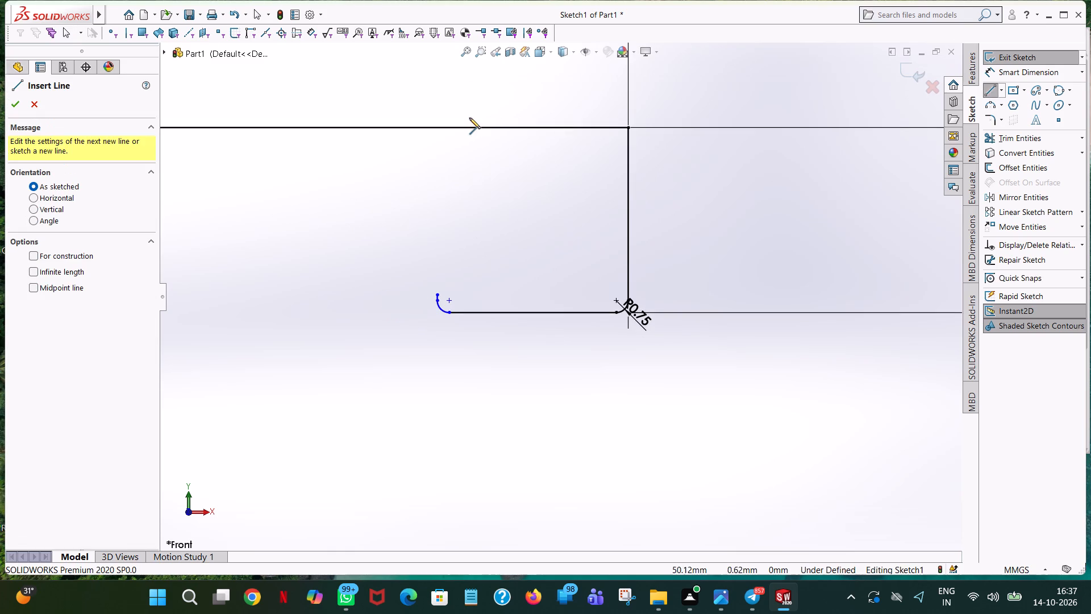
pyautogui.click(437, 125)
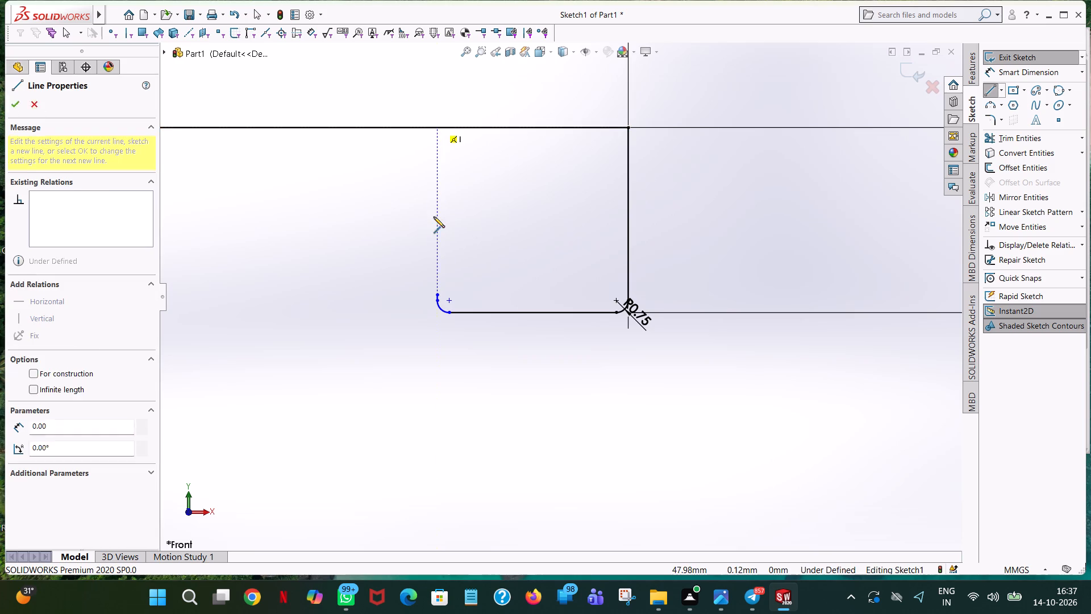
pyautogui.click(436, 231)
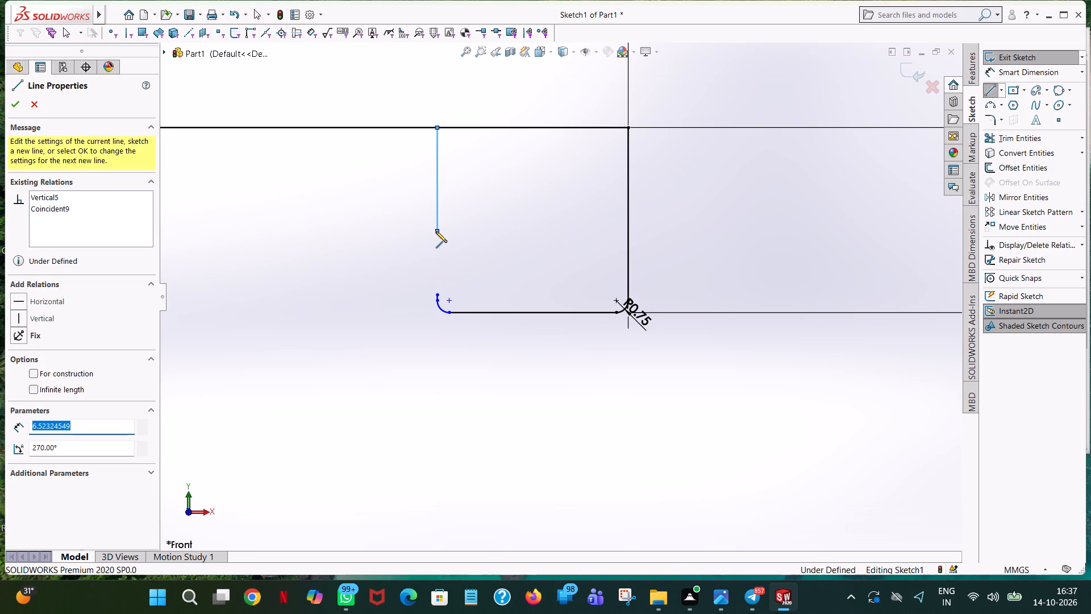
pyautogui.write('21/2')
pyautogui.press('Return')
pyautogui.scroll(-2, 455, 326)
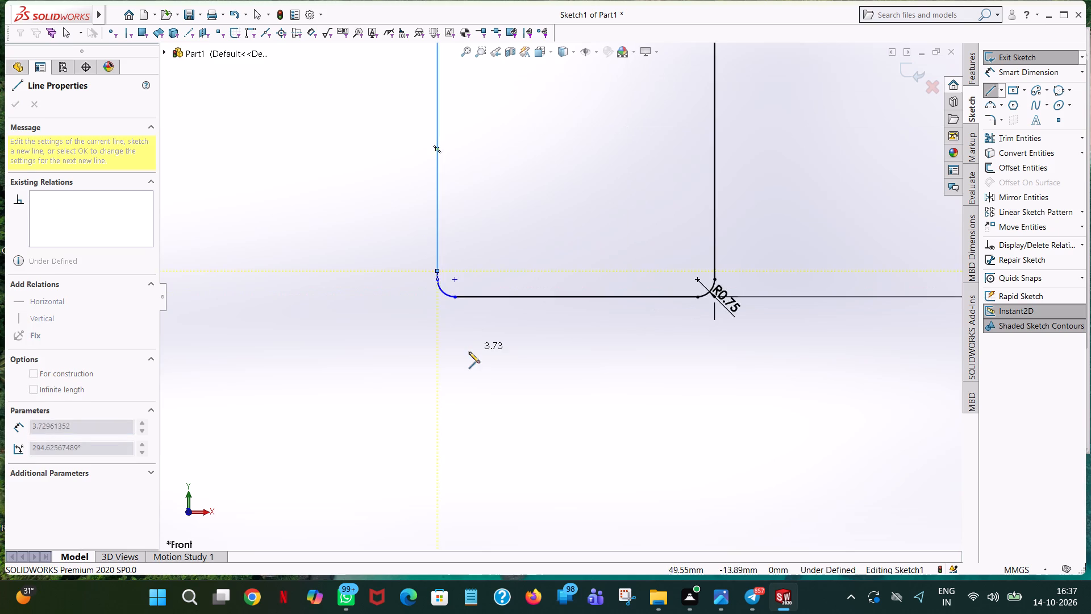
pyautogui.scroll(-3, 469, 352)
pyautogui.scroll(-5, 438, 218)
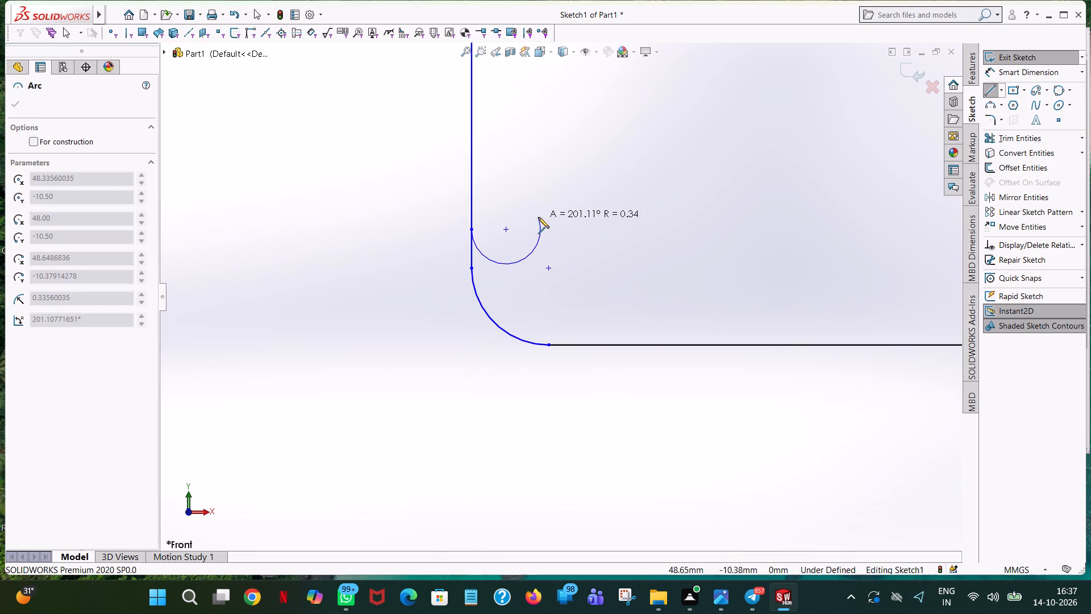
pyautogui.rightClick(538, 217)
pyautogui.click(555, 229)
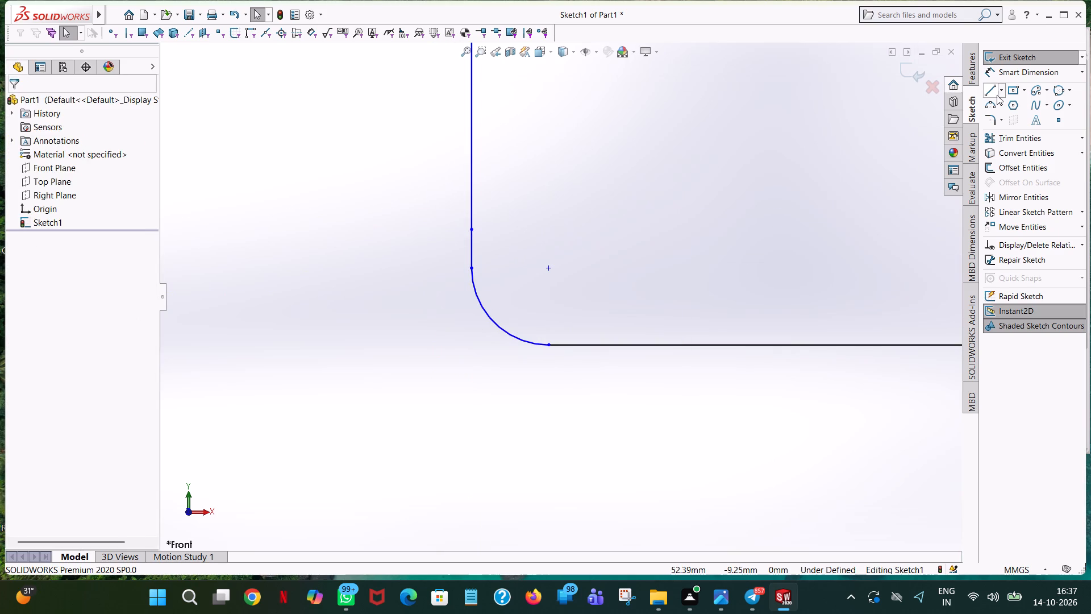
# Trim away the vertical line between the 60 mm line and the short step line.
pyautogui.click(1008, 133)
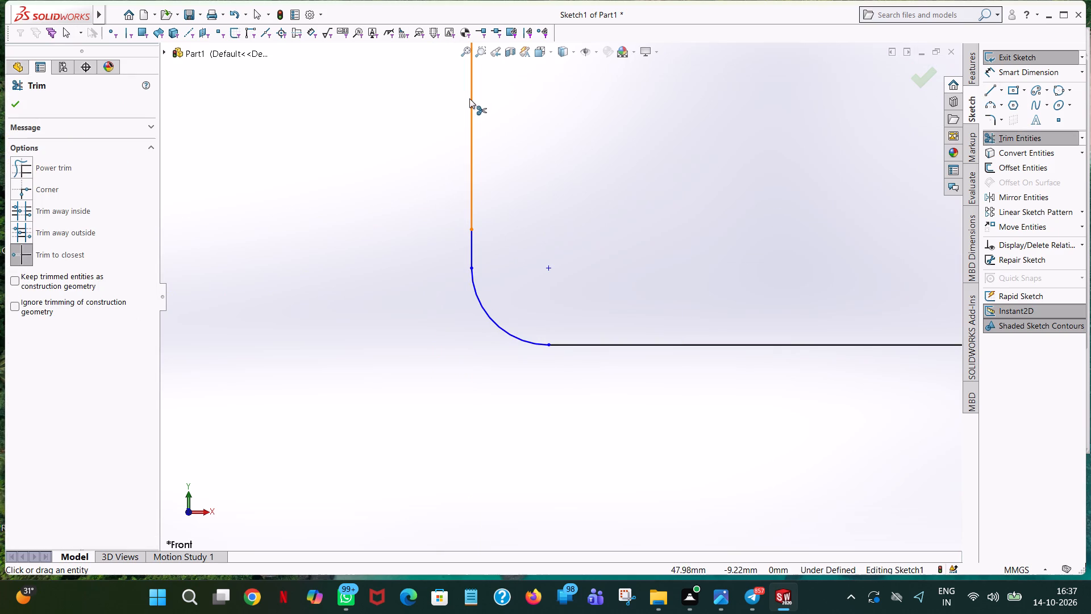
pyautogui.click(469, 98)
# Sketch a 6 mm horizontal line from the upper end of the short step line toward the origin side.
pyautogui.scroll(4, 507, 199)
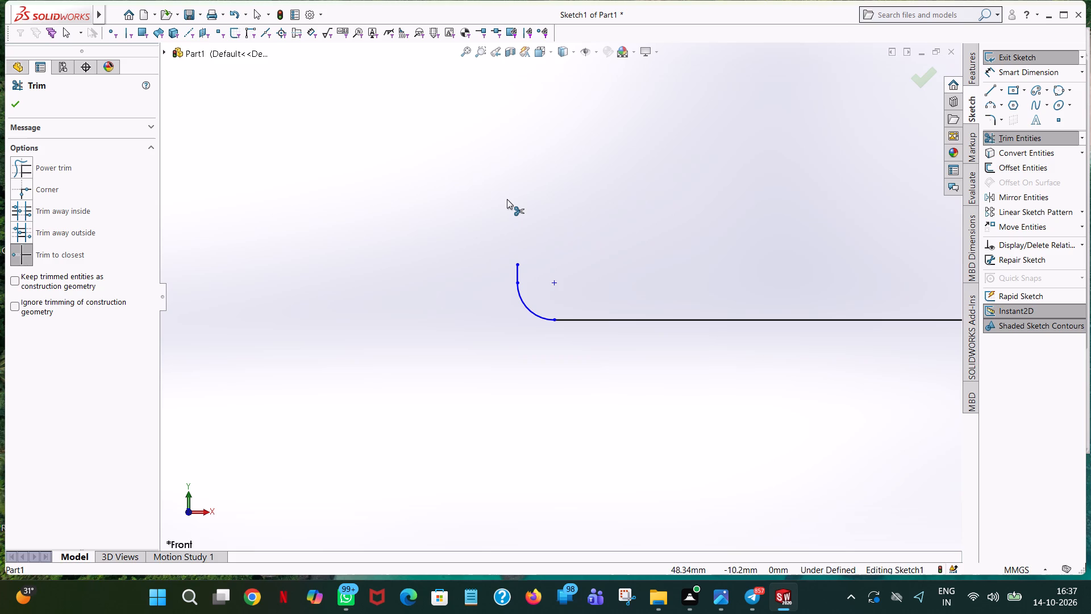
pyautogui.click(986, 90)
pyautogui.click(517, 262)
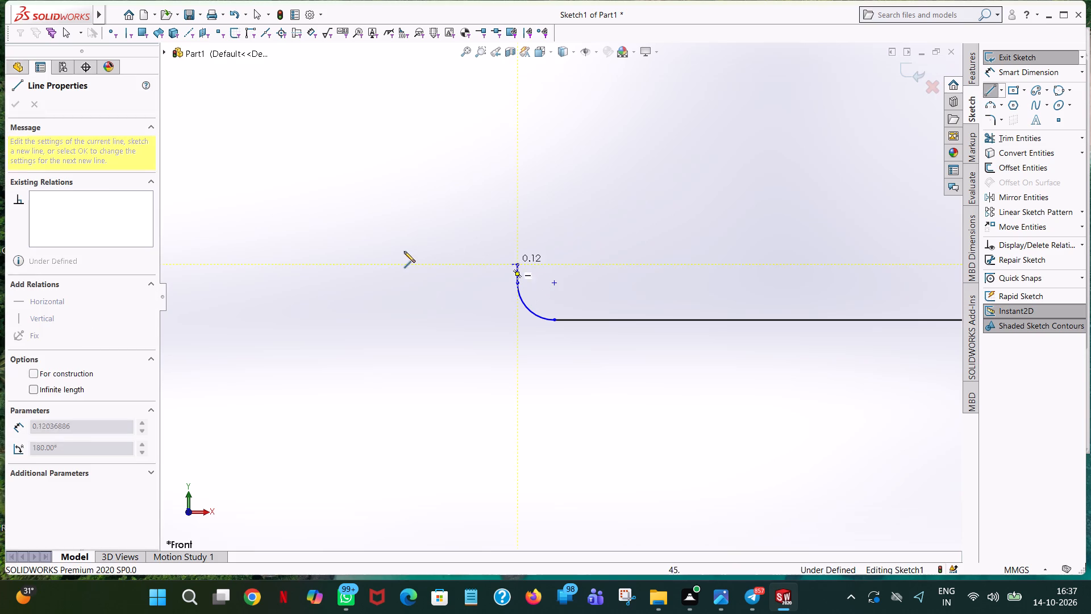
pyautogui.click(295, 264)
pyautogui.press('6')
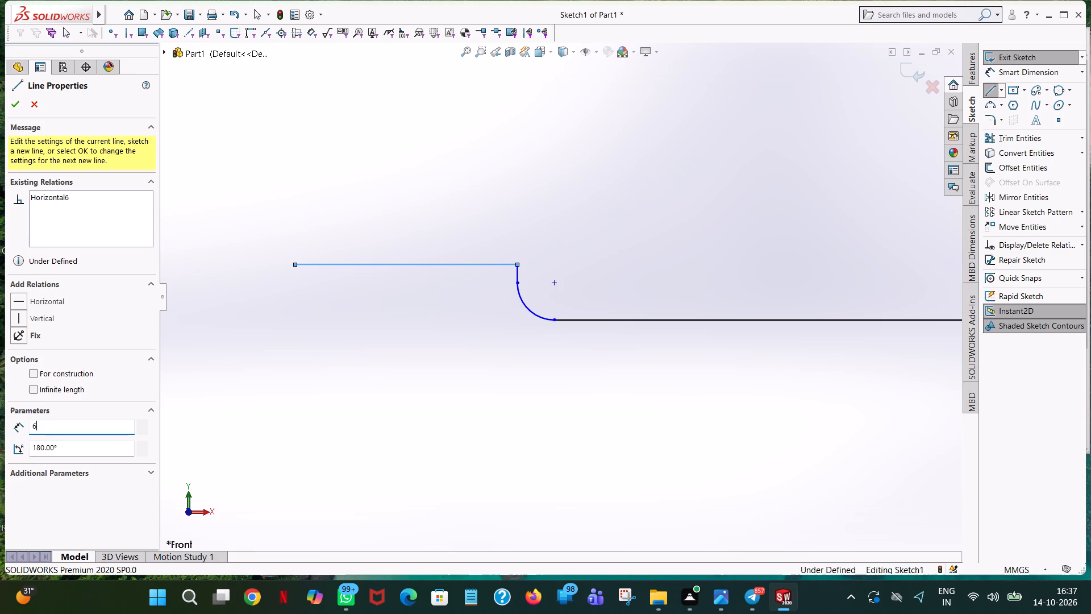
pyautogui.press('Return')
pyautogui.scroll(4, 295, 264)
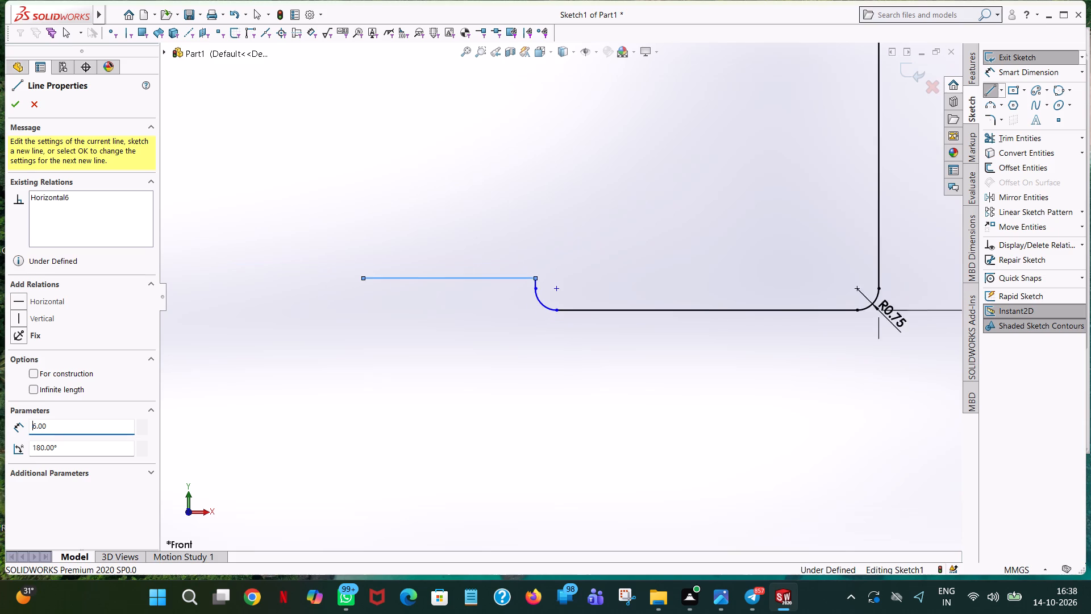
pyautogui.scroll(3, 295, 264)
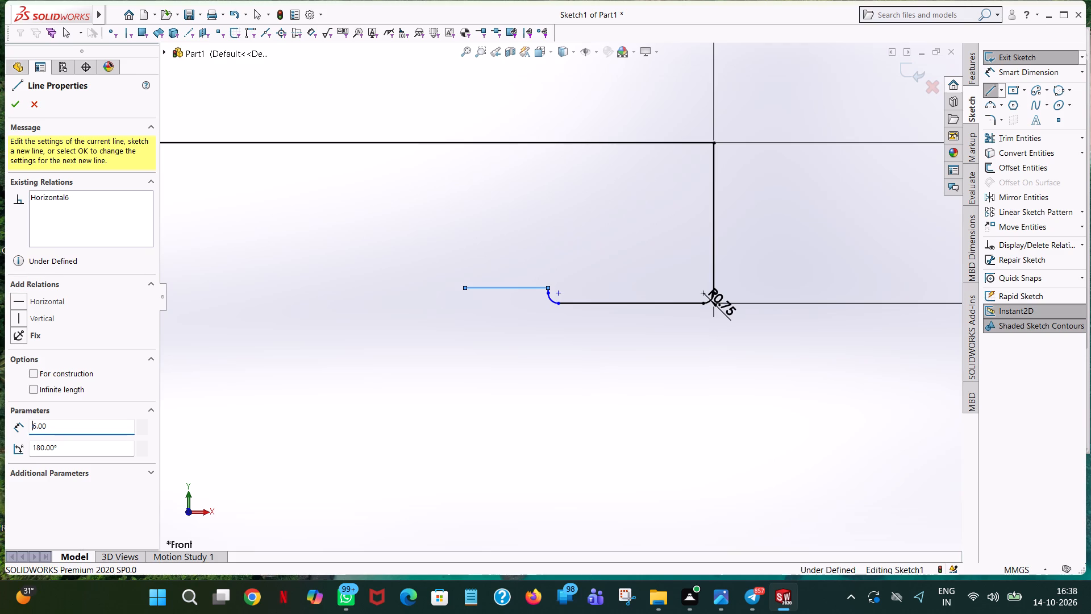
pyautogui.rightClick(295, 264)
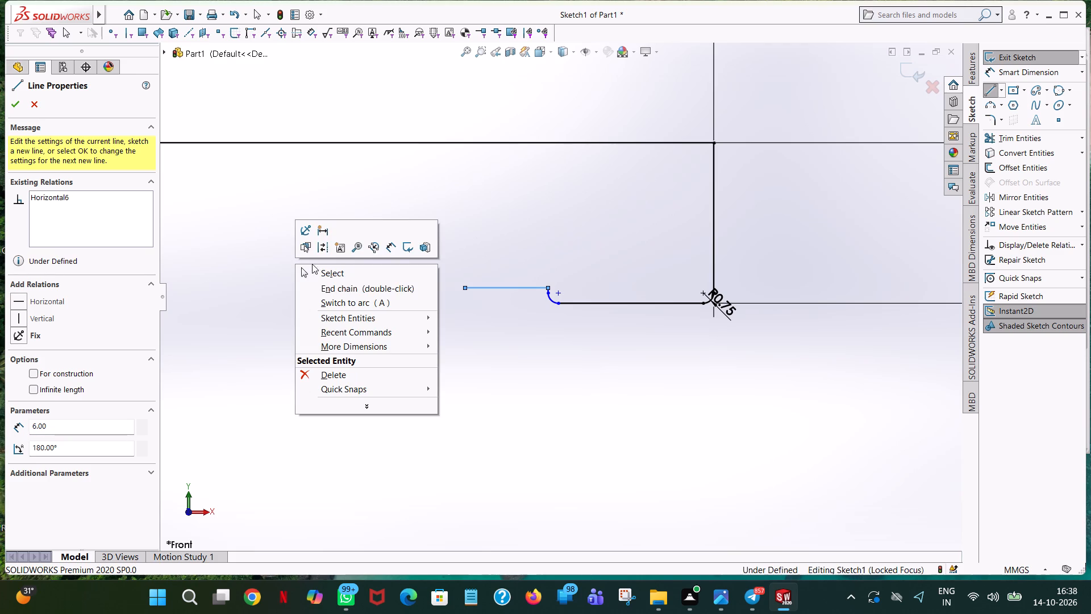
pyautogui.click(325, 269)
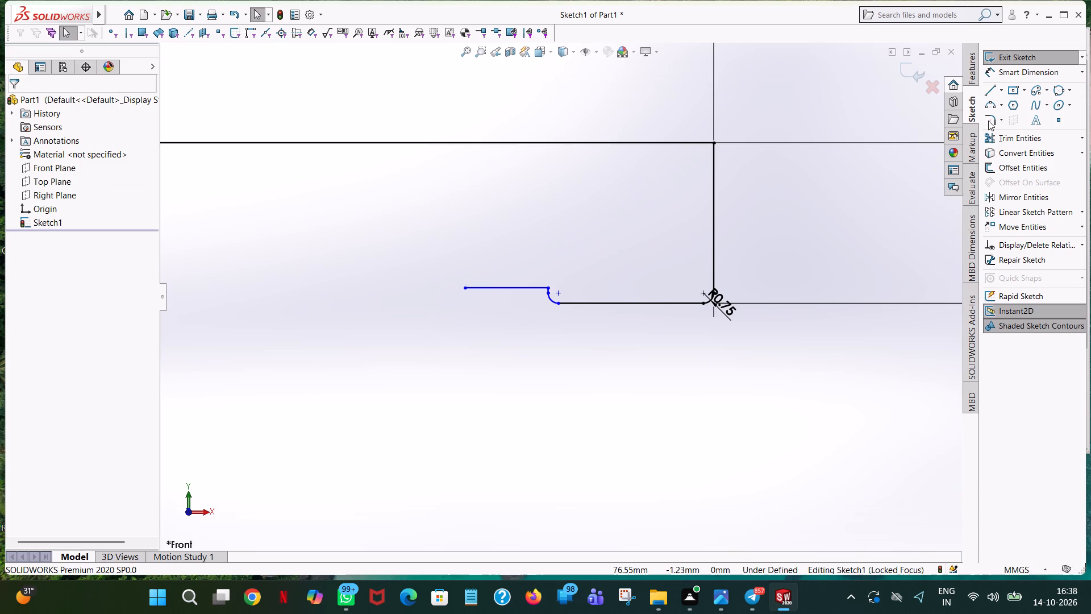
# Dimension the length of the horizontal line beside the short step line, placing the dimension below the profile.
pyautogui.click(1041, 69)
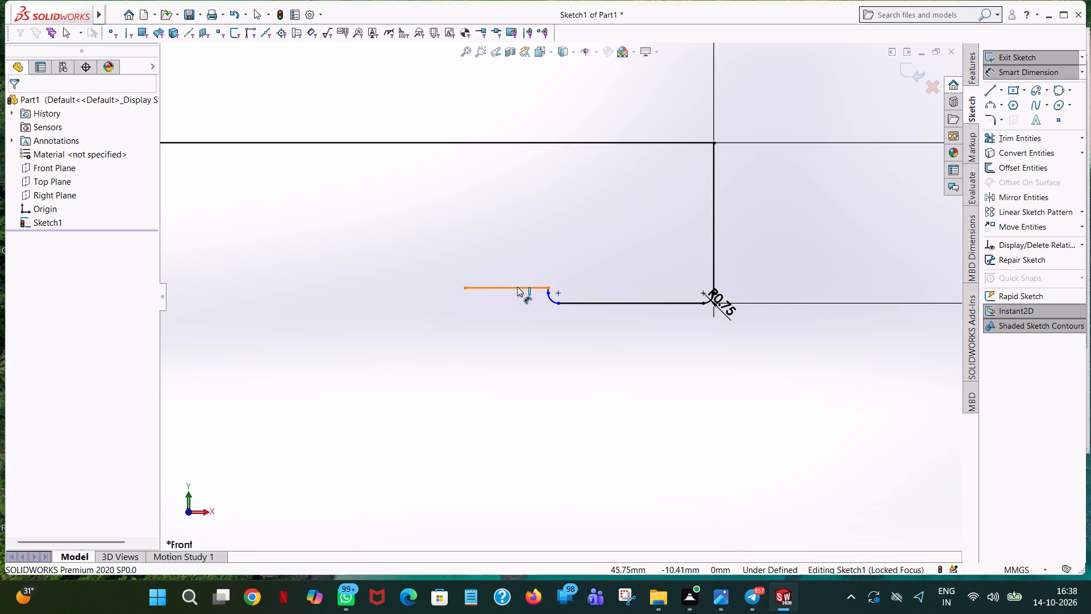
pyautogui.click(517, 287)
pyautogui.click(531, 434)
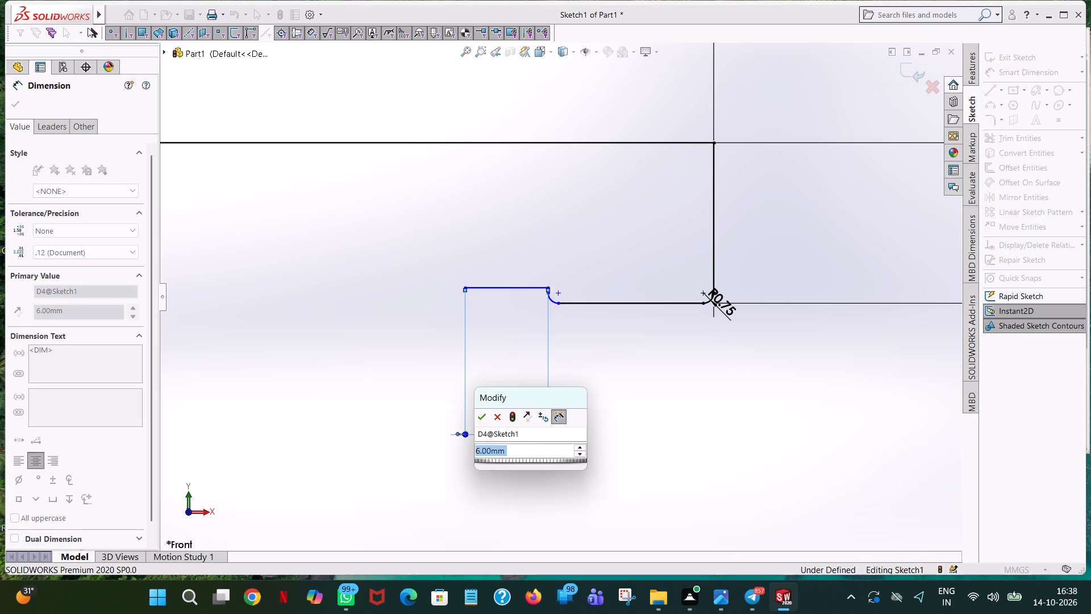
pyautogui.click(484, 418)
pyautogui.click(686, 385)
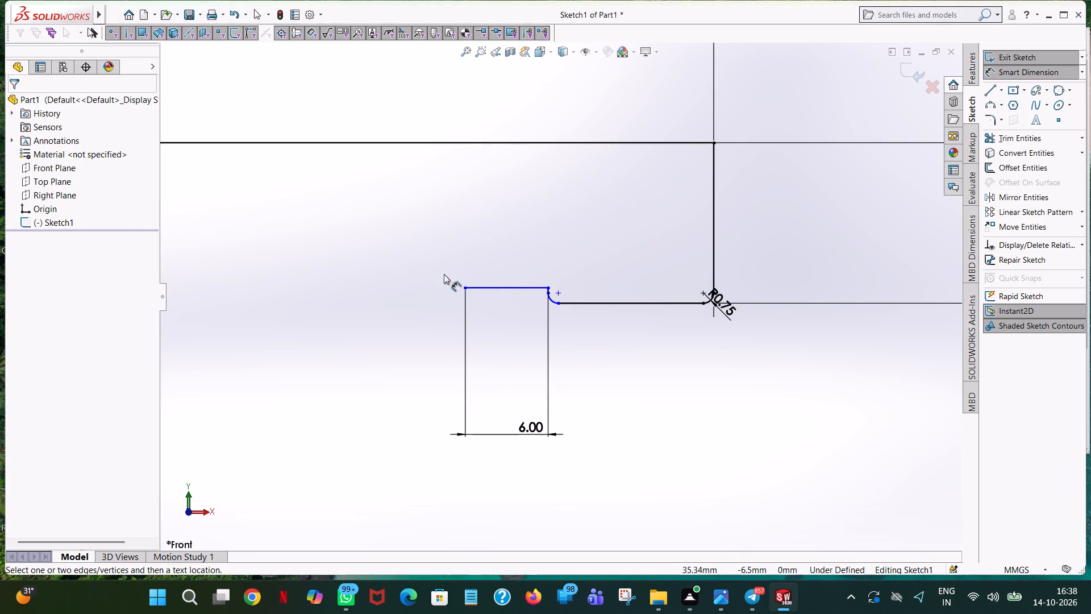
# Dimension the vertical distance between the 6 mm line and the 60 mm line, placing the dimension beyond the shaft's end.
pyautogui.click(497, 289)
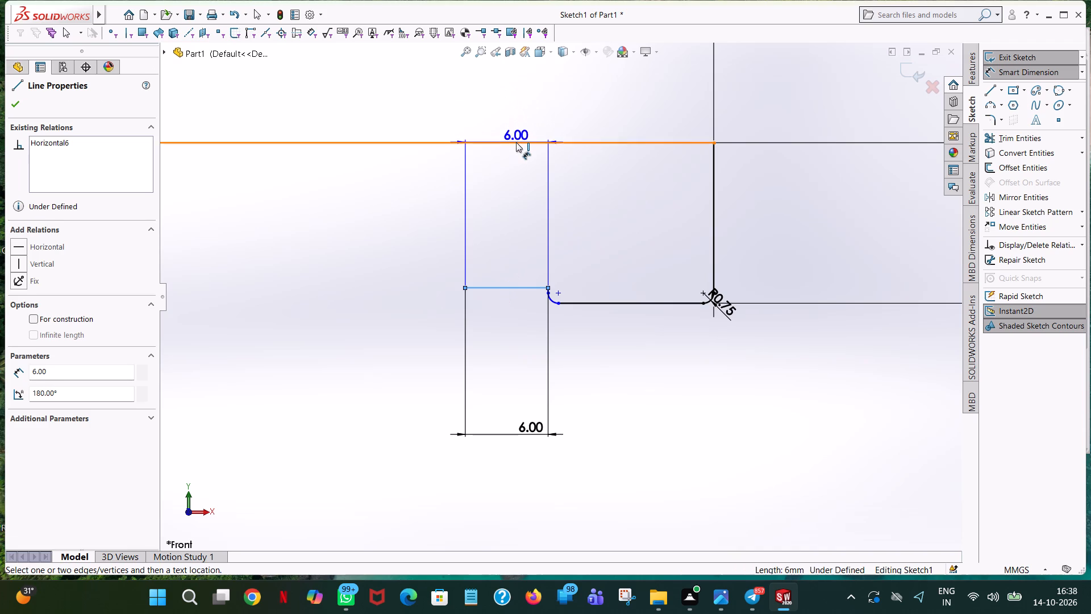
pyautogui.click(516, 142)
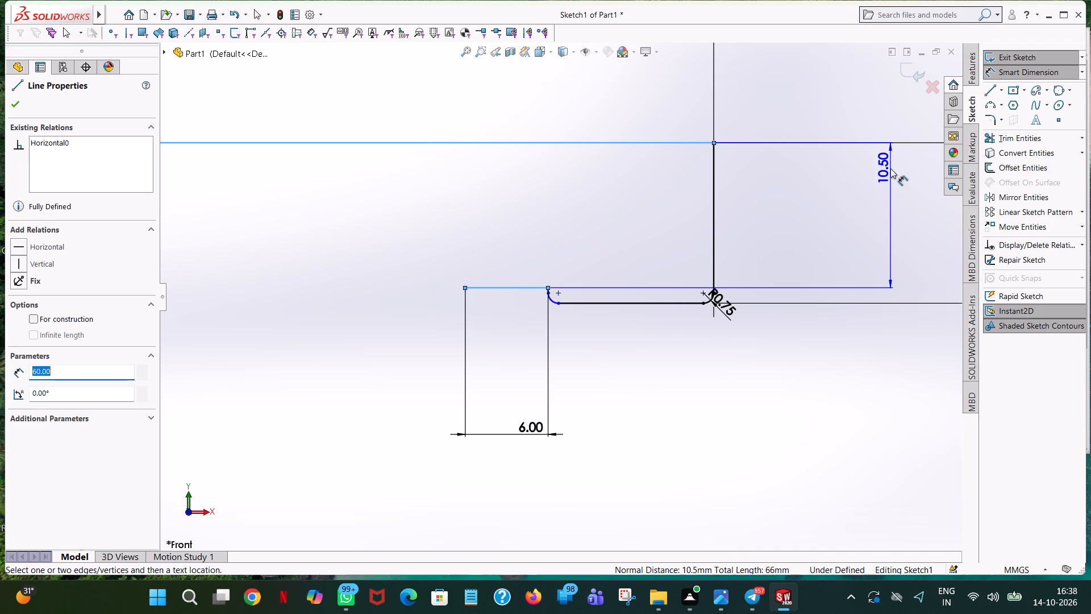
pyautogui.scroll(3, 890, 168)
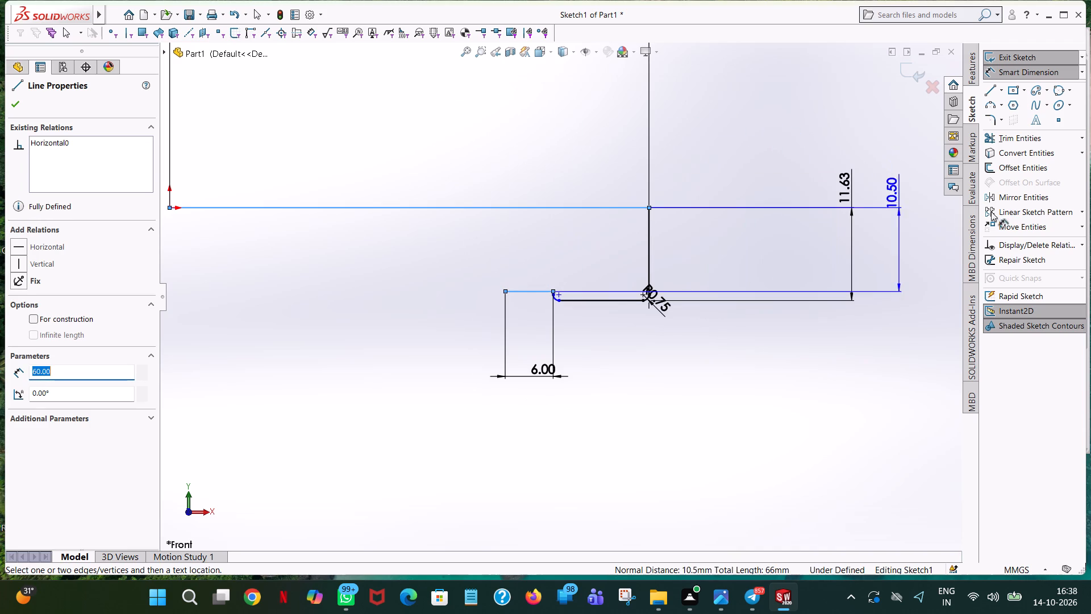
pyautogui.click(869, 210)
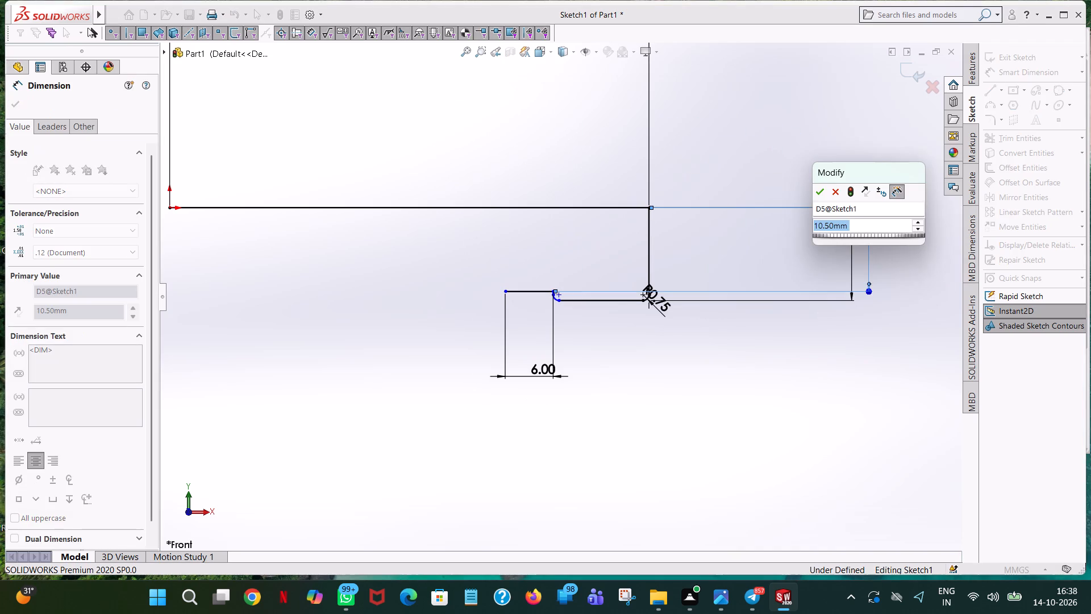
pyautogui.click(816, 193)
pyautogui.click(781, 131)
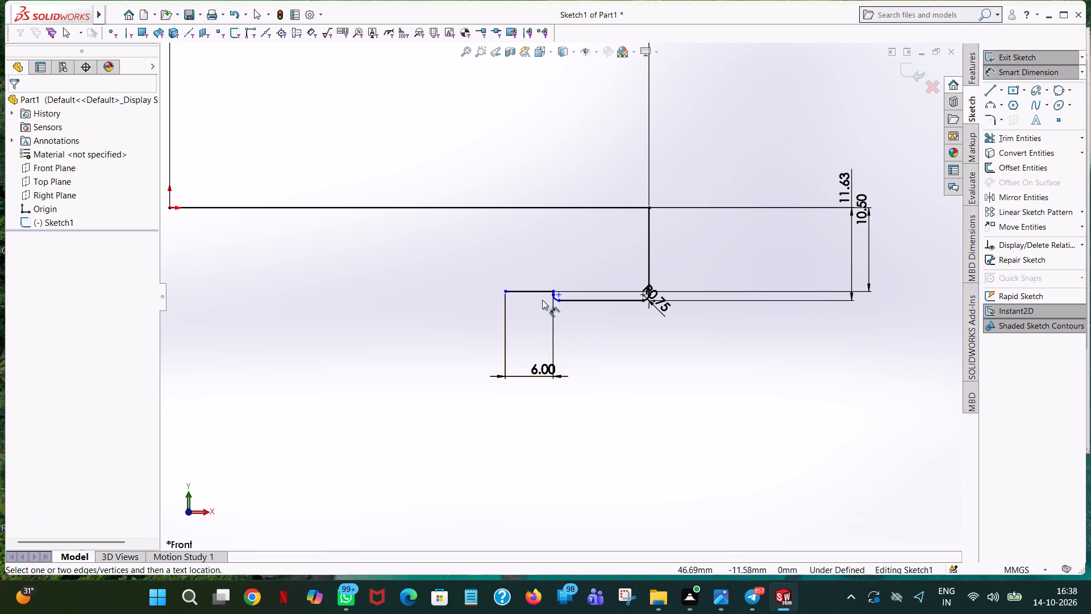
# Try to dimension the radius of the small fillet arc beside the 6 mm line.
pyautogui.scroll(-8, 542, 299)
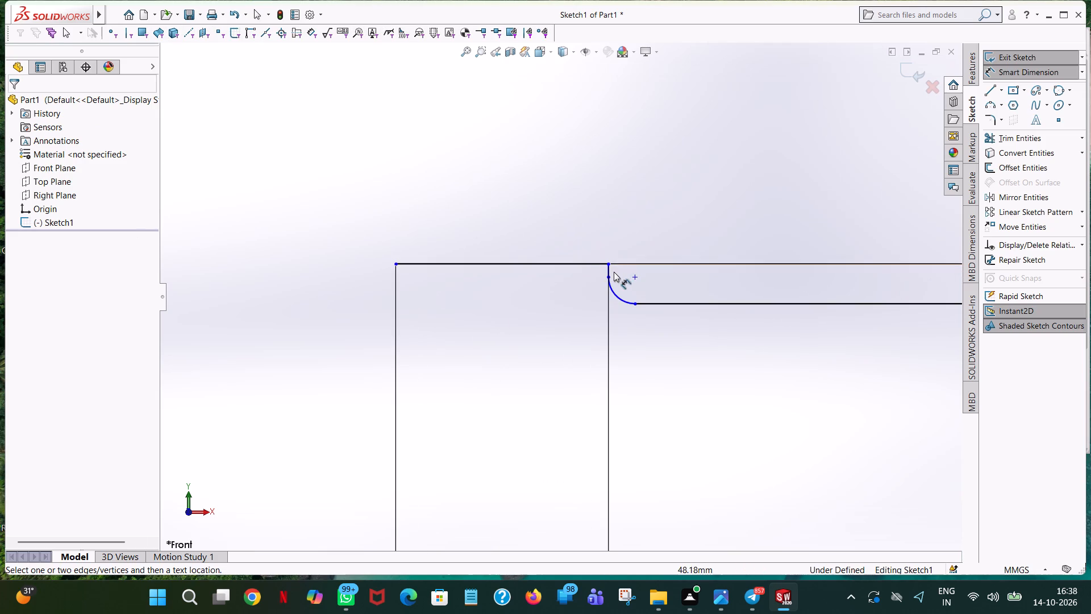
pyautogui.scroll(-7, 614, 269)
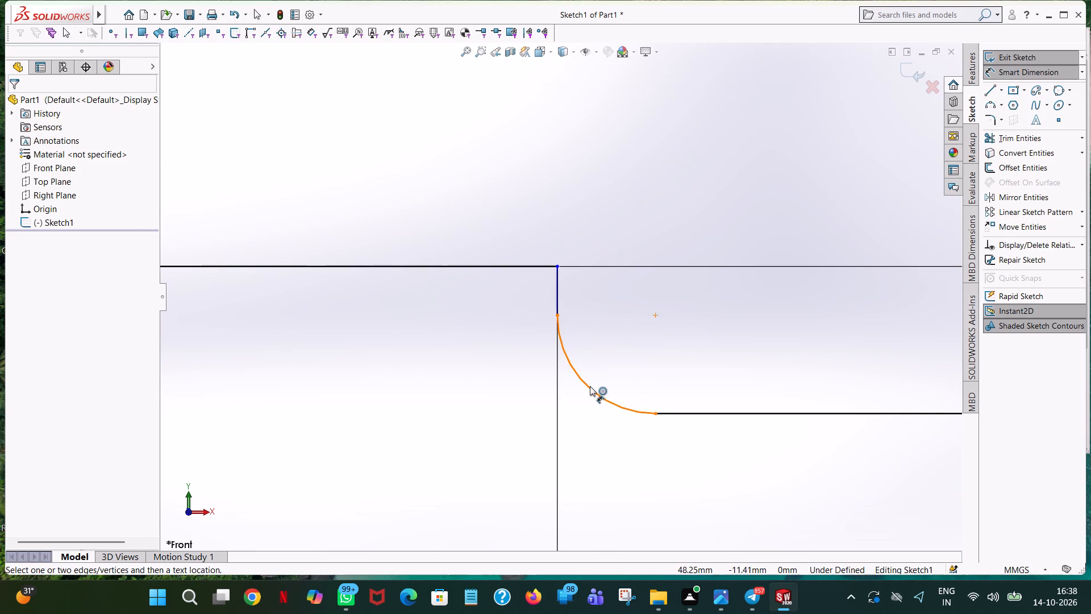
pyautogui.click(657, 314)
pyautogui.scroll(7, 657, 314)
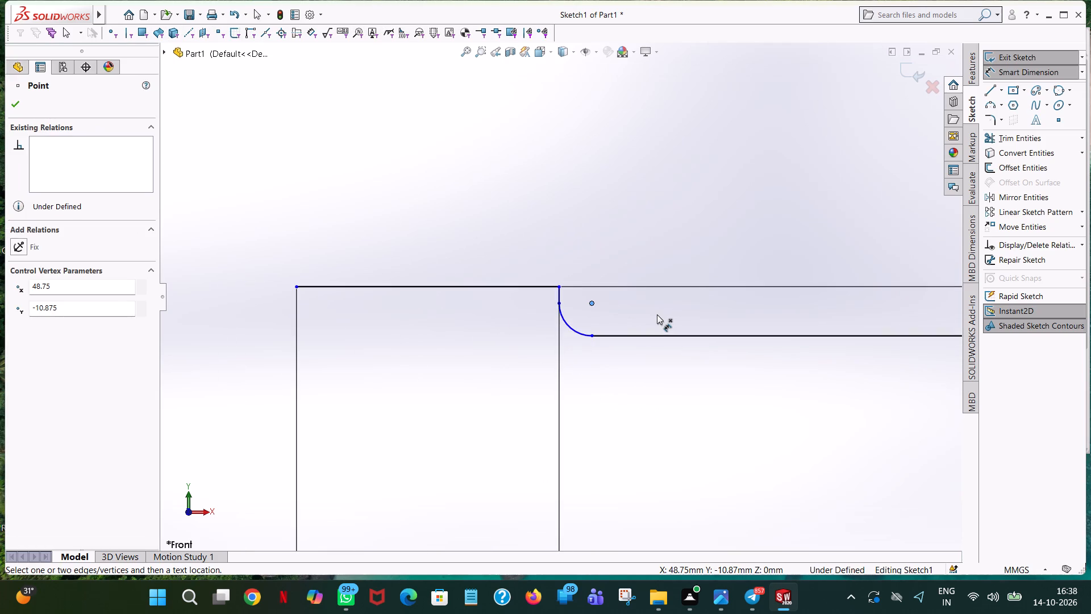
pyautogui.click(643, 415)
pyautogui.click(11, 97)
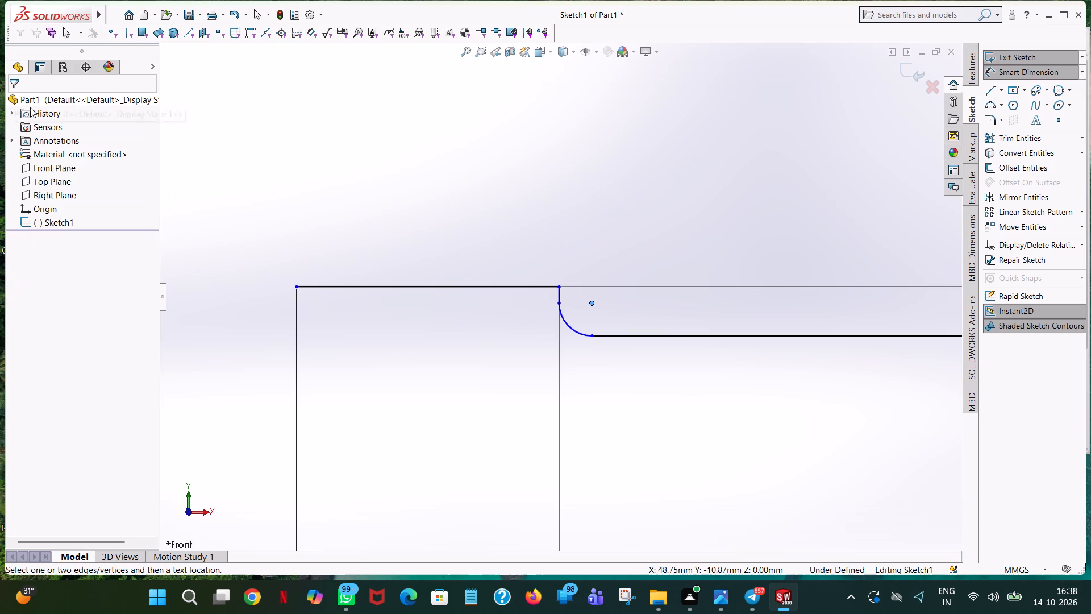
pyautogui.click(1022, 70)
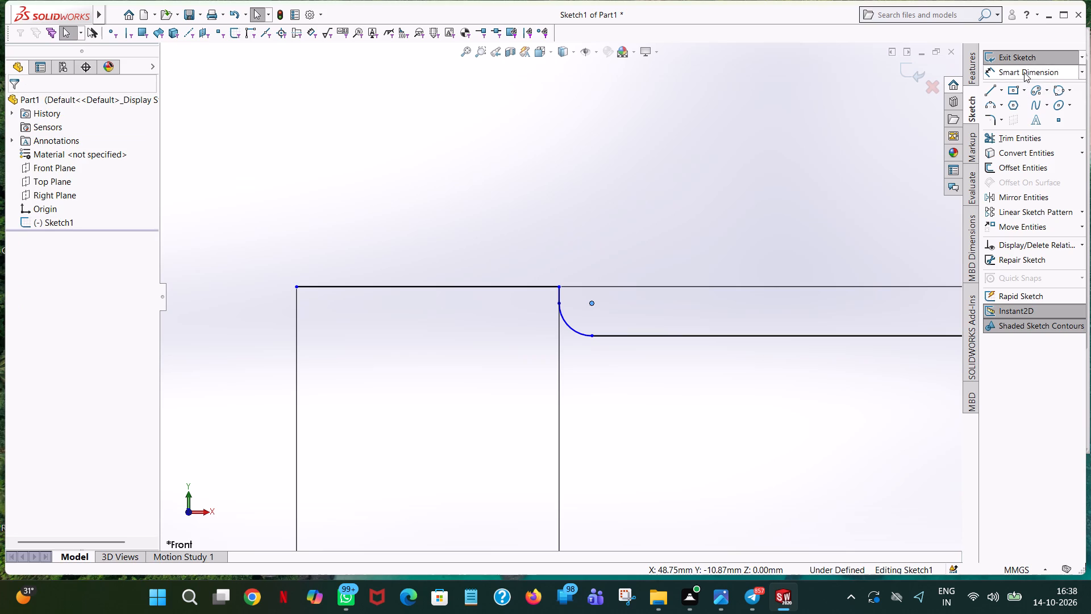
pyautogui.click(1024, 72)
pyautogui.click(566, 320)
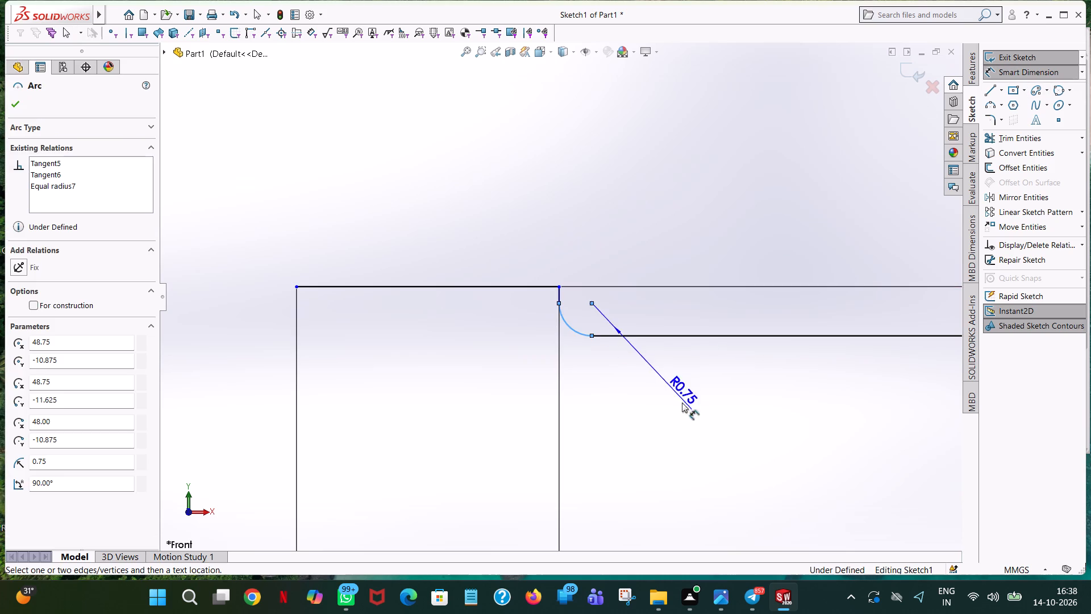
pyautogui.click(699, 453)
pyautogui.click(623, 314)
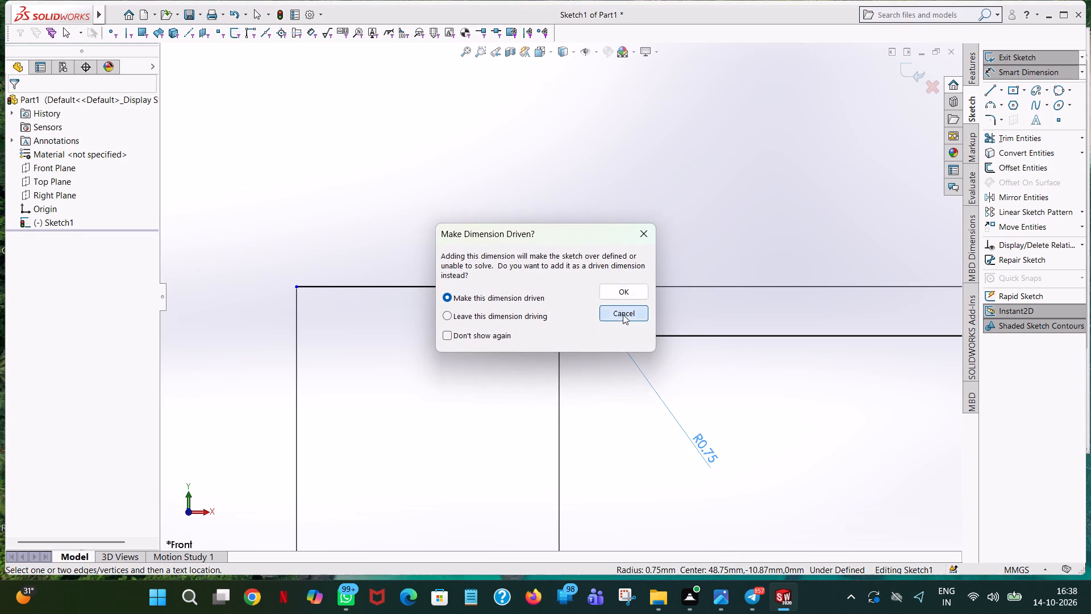
# Dimension the horizontal distance between the centres of the two fillet arcs, placing the dimension below the profile.
pyautogui.scroll(5, 705, 408)
pyautogui.scroll(-2, 552, 362)
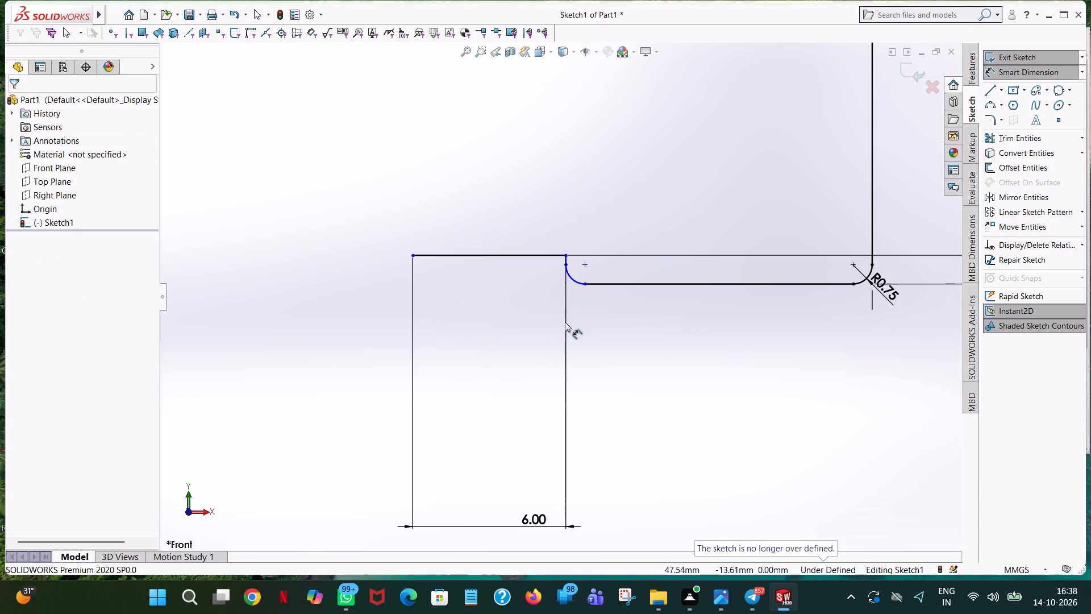
pyautogui.click(585, 263)
pyautogui.click(853, 264)
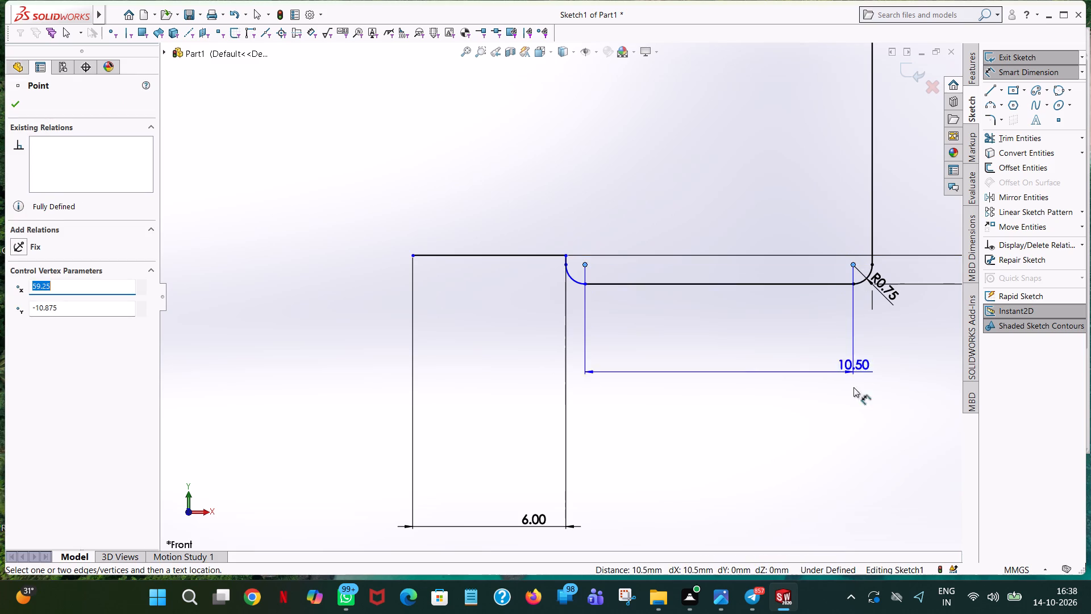
pyautogui.click(851, 419)
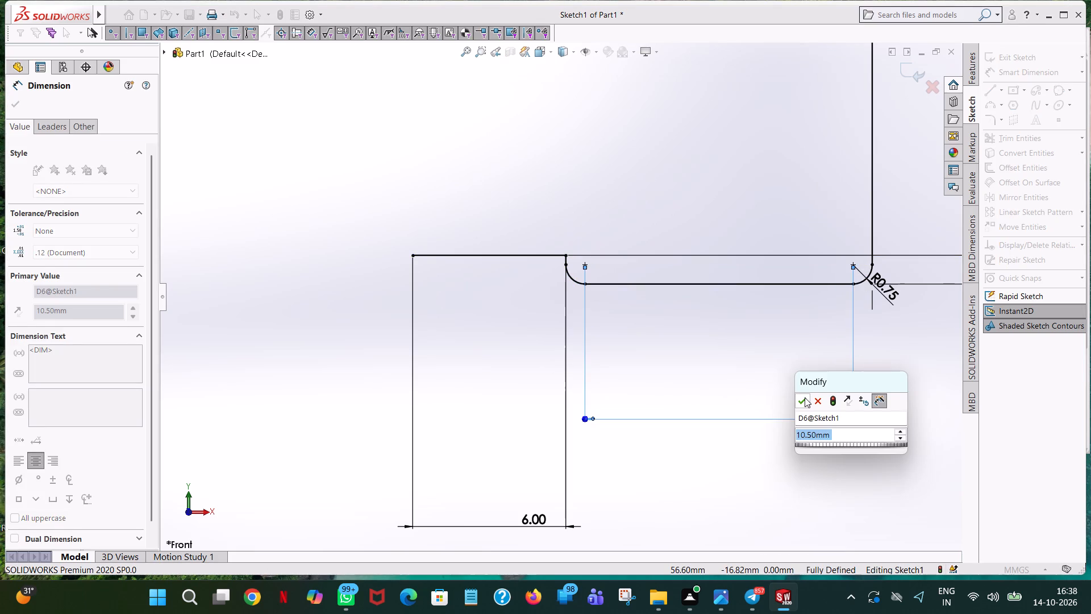
pyautogui.click(805, 397)
pyautogui.click(778, 337)
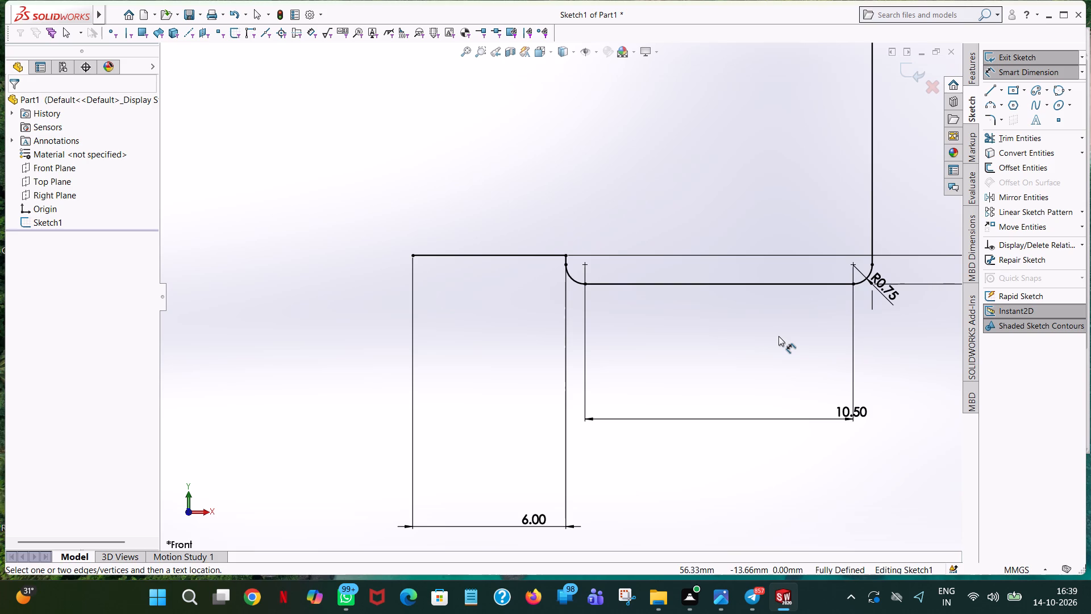
# Sketch a three-point arc between the ends of the 6 mm line, bulging away from the axis, with radius 6.075 mm.
pyautogui.click(986, 102)
pyautogui.click(568, 256)
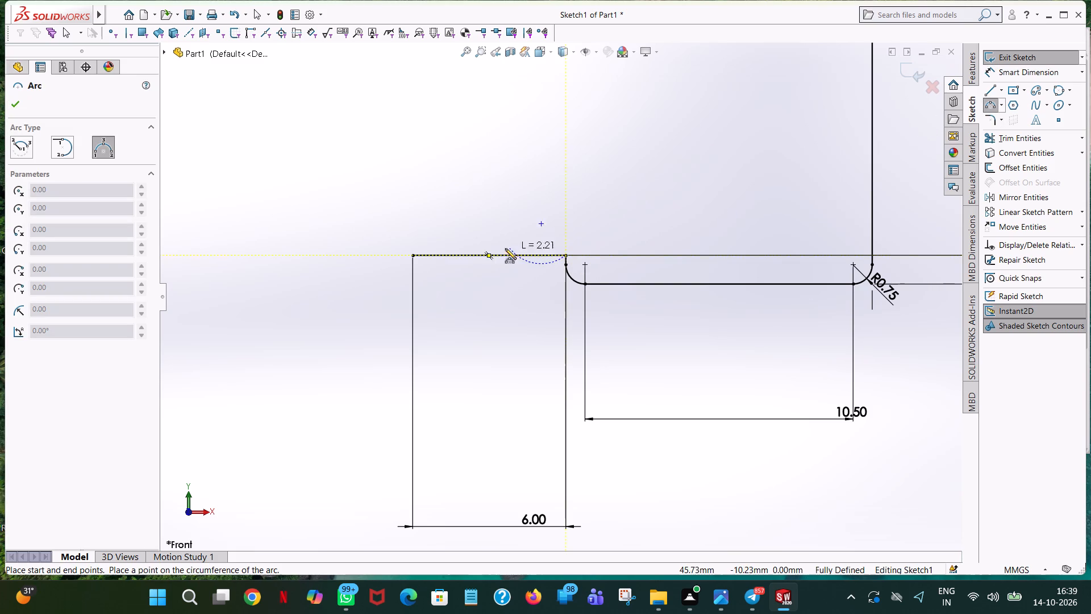
pyautogui.click(411, 255)
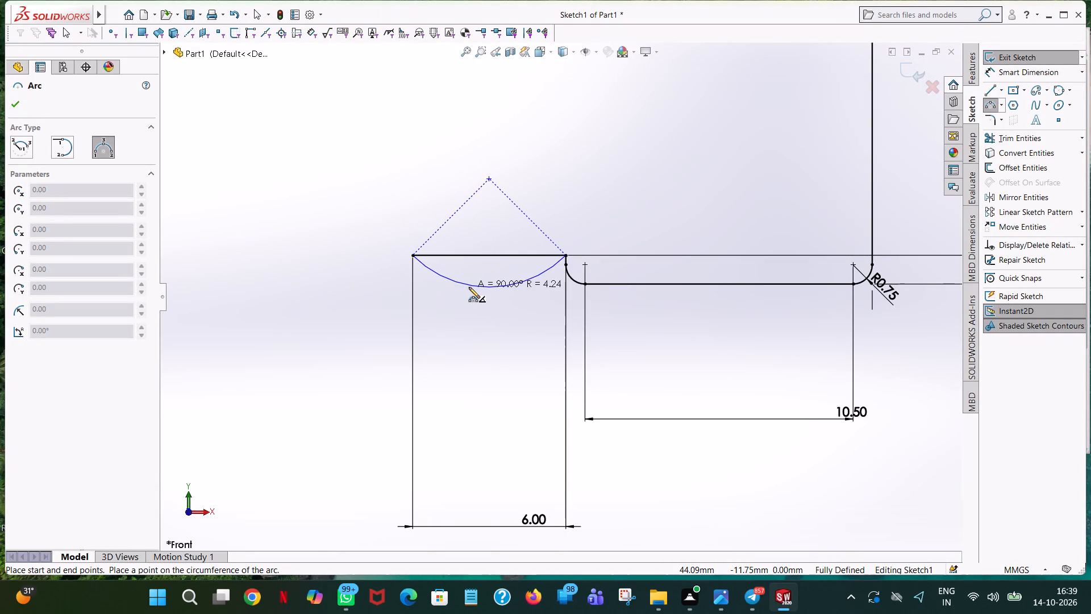
pyautogui.click(492, 277)
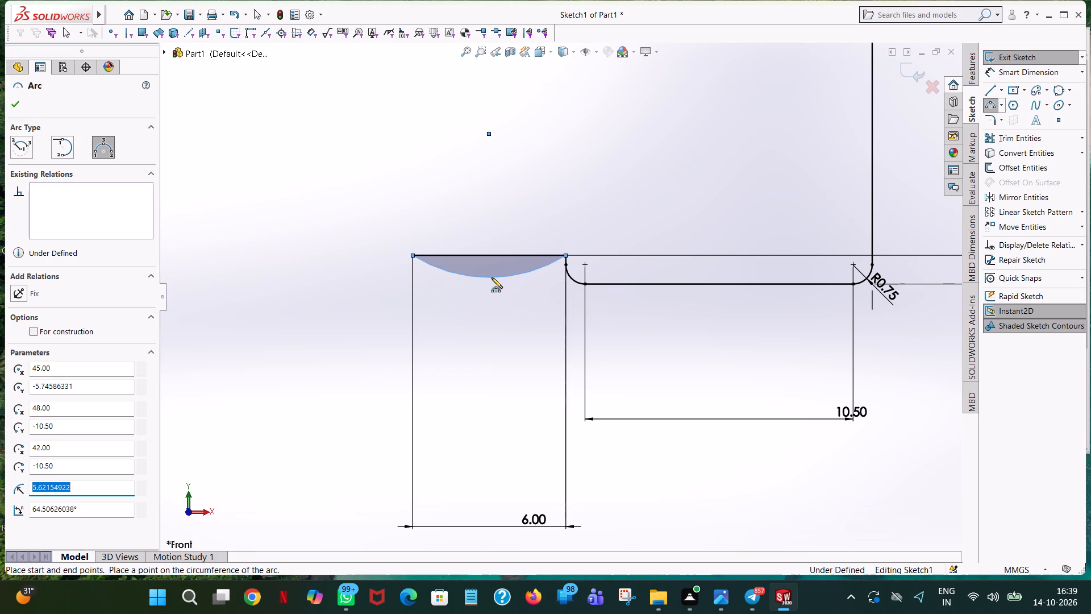
pyautogui.write('6.')
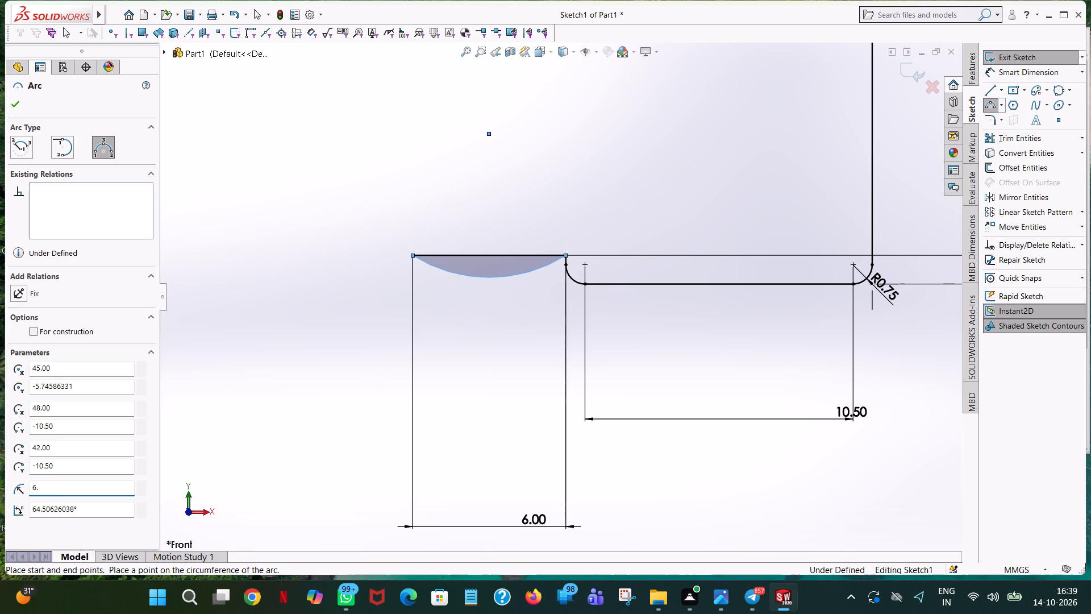
pyautogui.write('075')
pyautogui.press('Return')
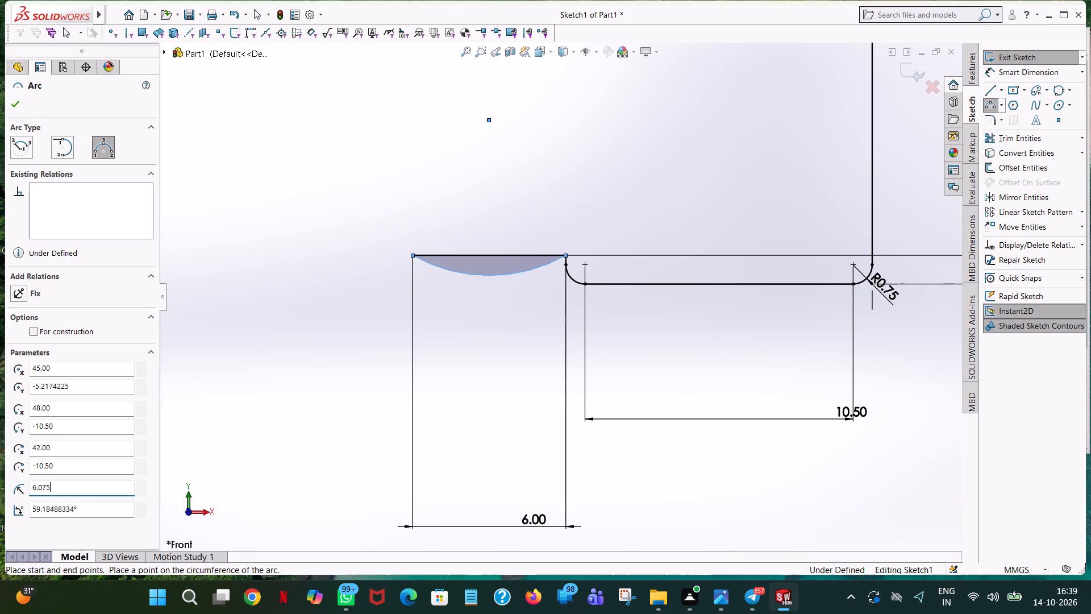
pyautogui.rightClick(492, 277)
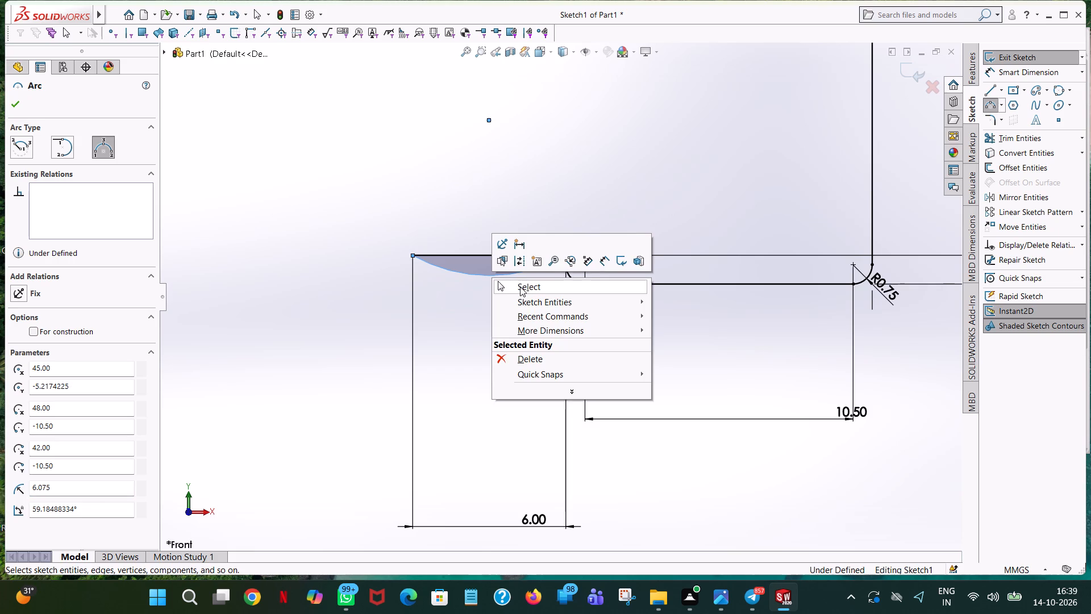
pyautogui.click(520, 287)
# Trim away the straight 6 mm line that closes off the new arc.
pyautogui.click(1026, 135)
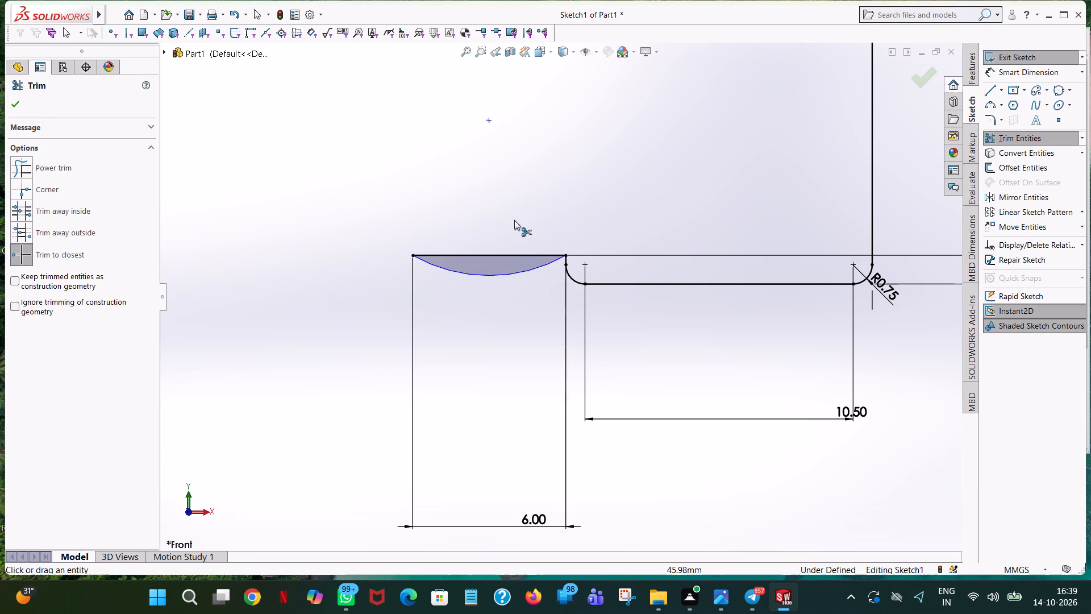
pyautogui.click(495, 255)
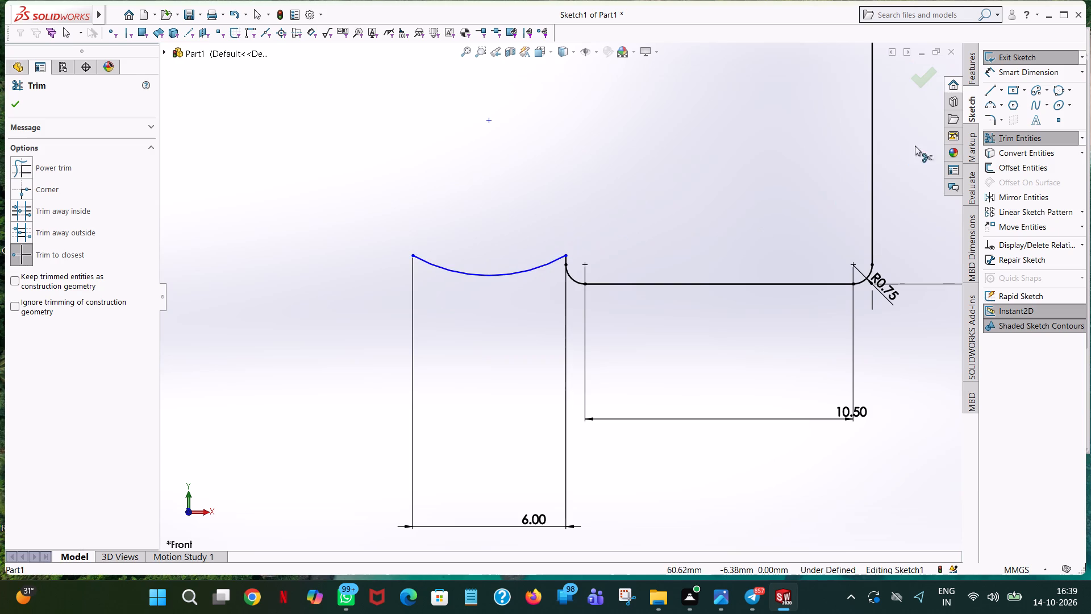
# Dimension the radius of the three-point arc, placing the dimension below the profile.
pyautogui.click(1002, 73)
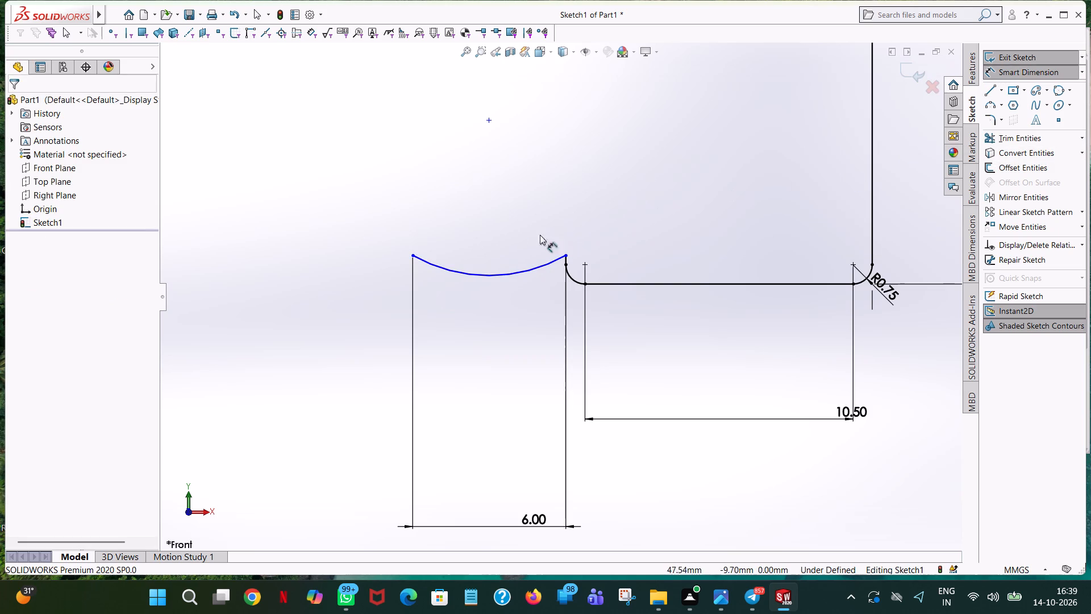
pyautogui.click(516, 275)
pyautogui.click(501, 500)
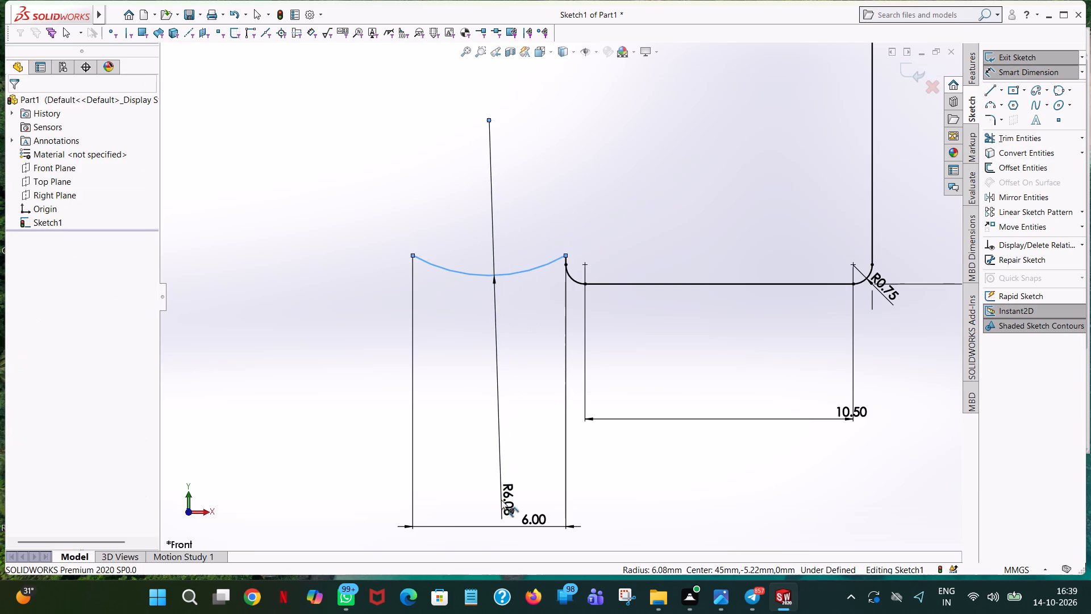
pyautogui.click(447, 484)
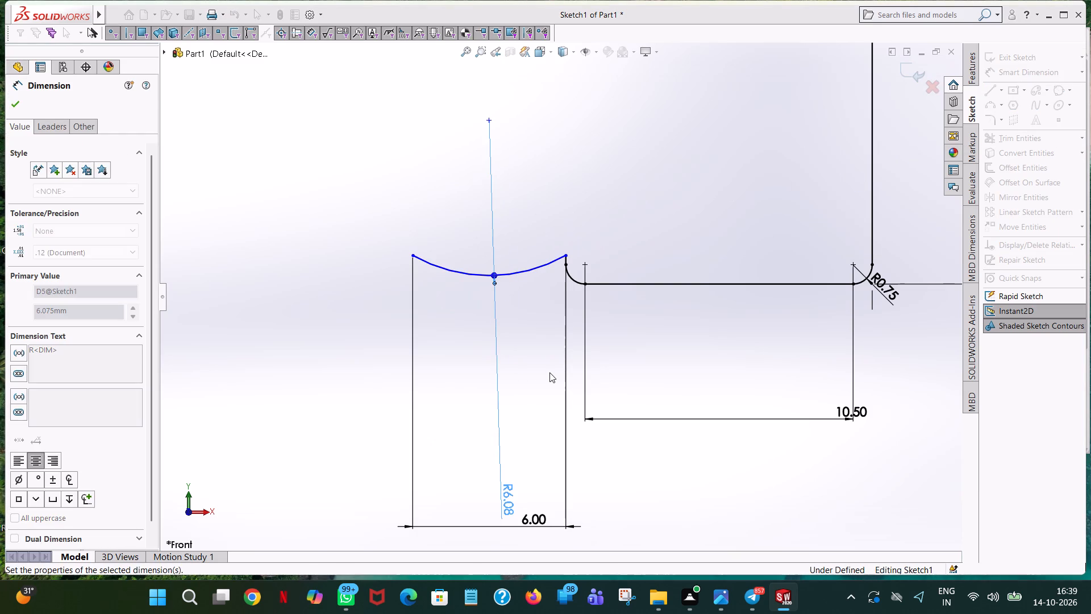
pyautogui.click(549, 372)
# Dimension the horizontal distance between the large arc's centre and the shaft-end fillet's centre, placing it below the profile.
pyautogui.click(488, 120)
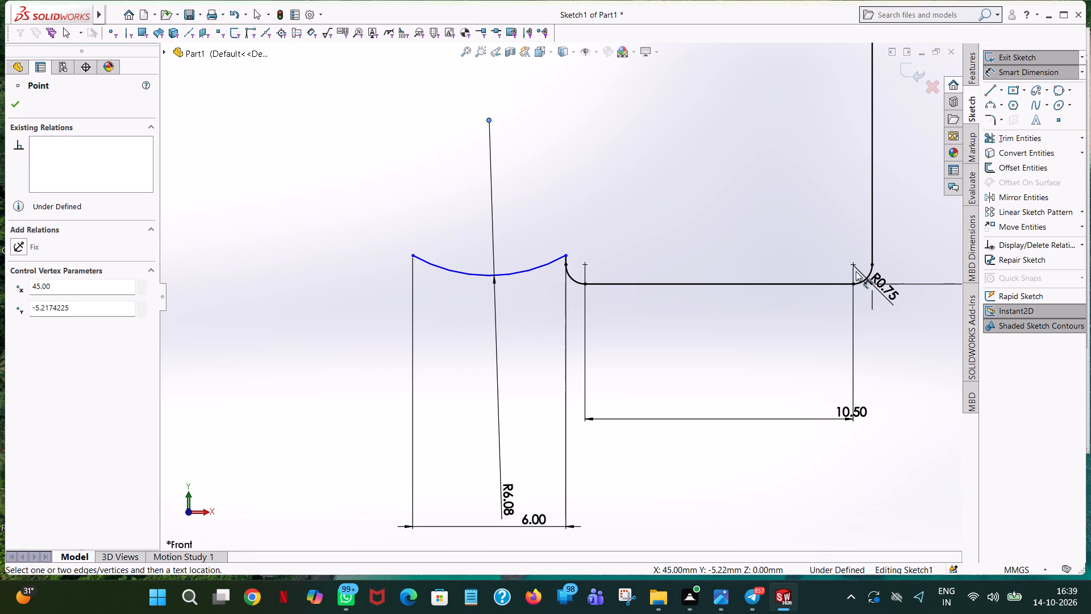
pyautogui.click(852, 265)
pyautogui.click(707, 491)
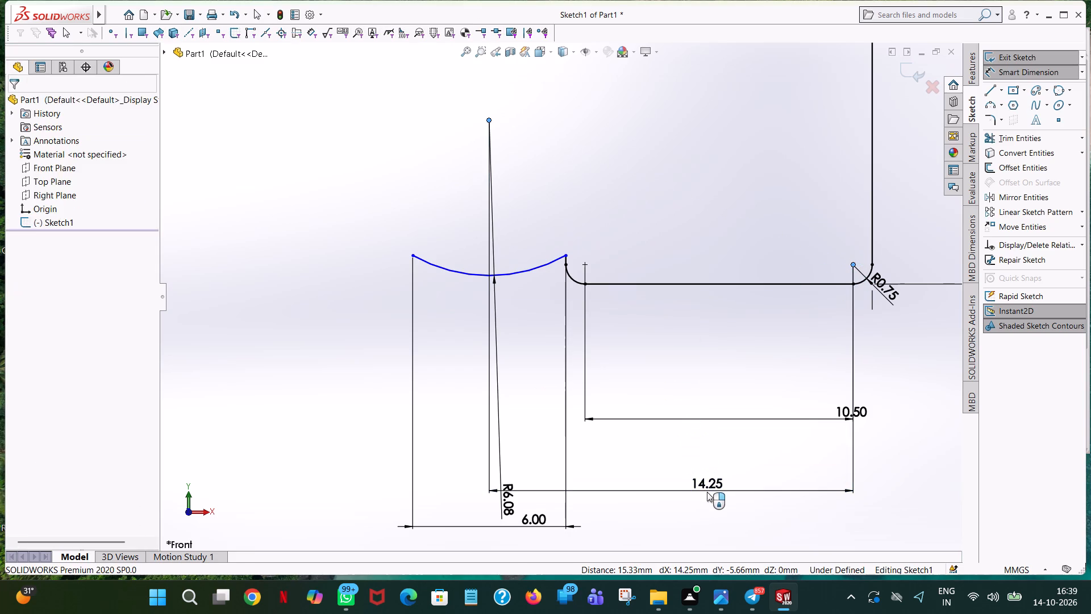
pyautogui.click(657, 470)
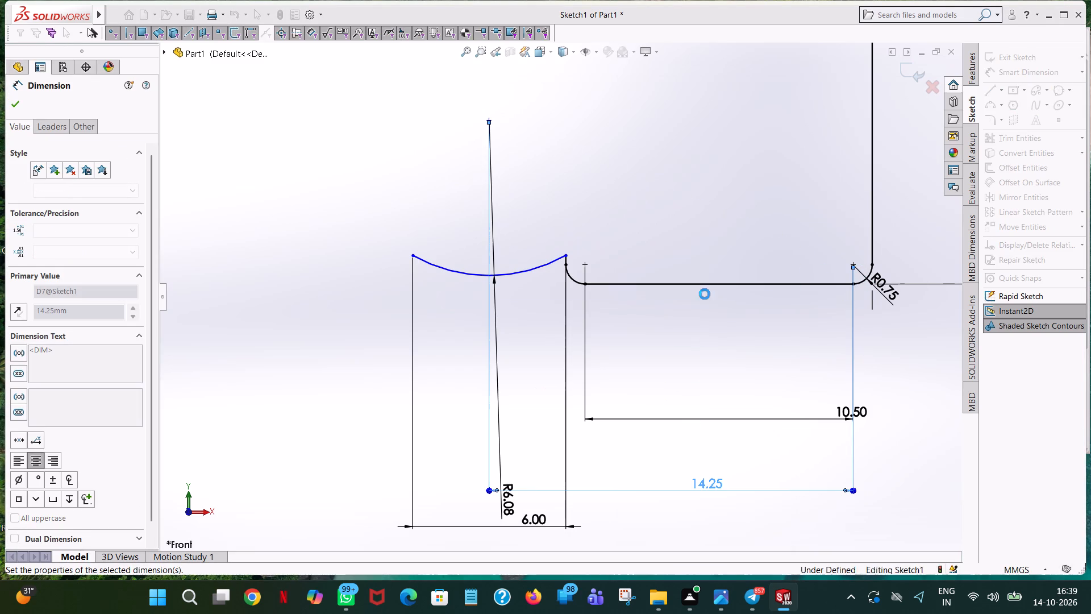
# Dimension the vertical distance between the large arc's centre and the shaft-end fillet's centre, placing it beyond the shaft's end.
pyautogui.click(852, 264)
pyautogui.click(486, 118)
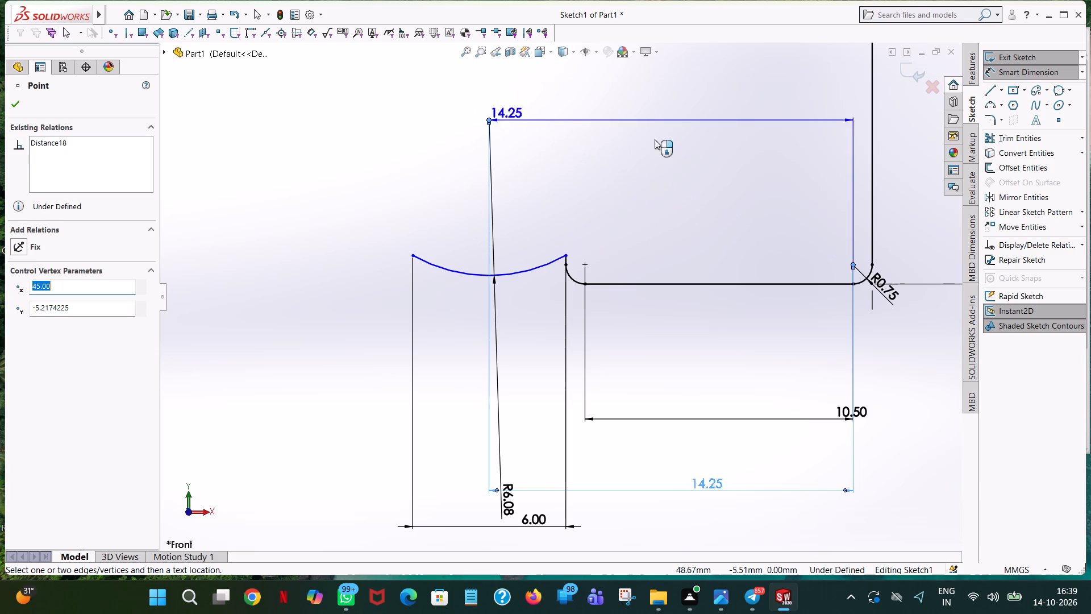
pyautogui.scroll(6, 719, 184)
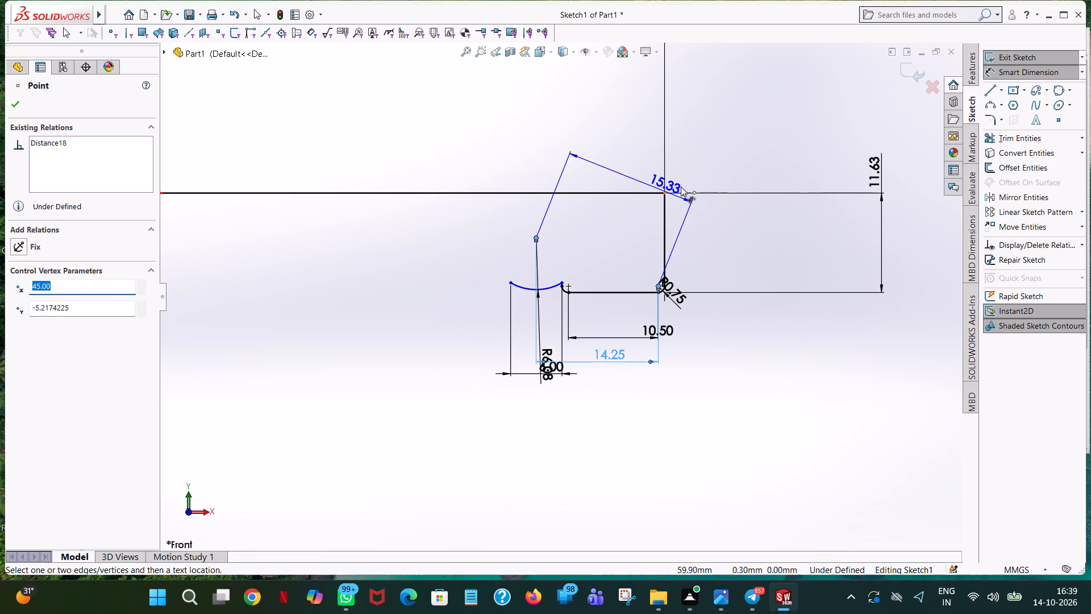
pyautogui.click(923, 255)
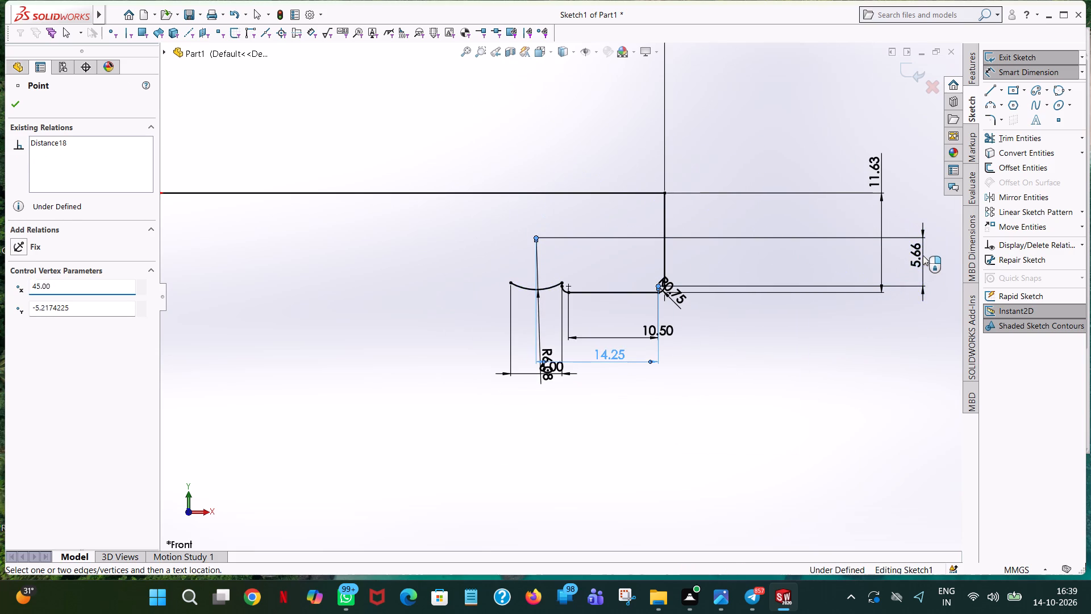
pyautogui.click(873, 239)
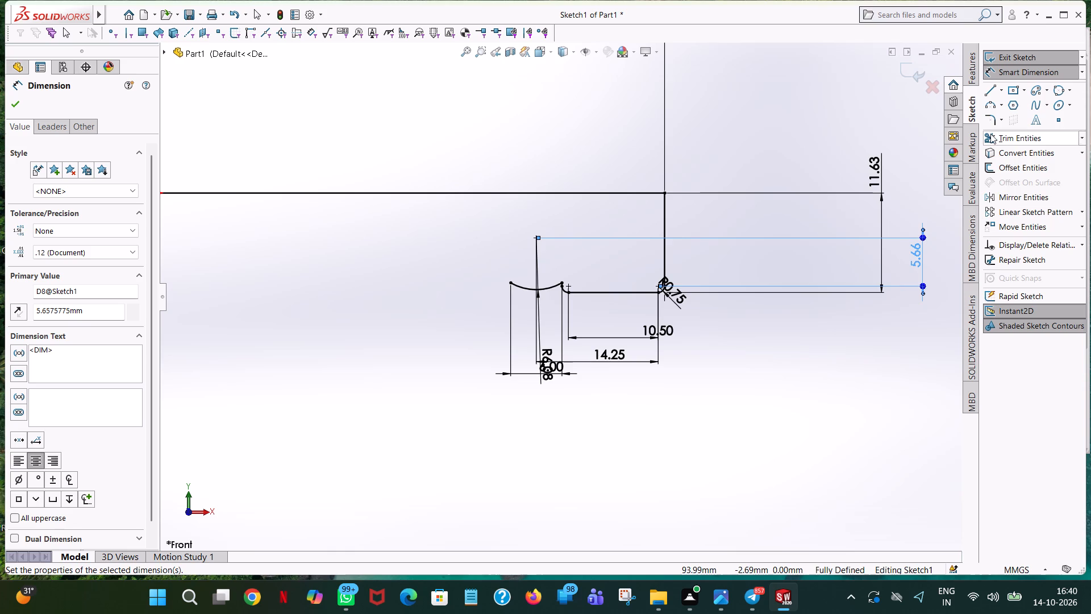
# Sketch a horizontal line 18+5.415 mm long, running inward from the shaft-end edge just below the level of the large arc's centre.
pyautogui.click(991, 84)
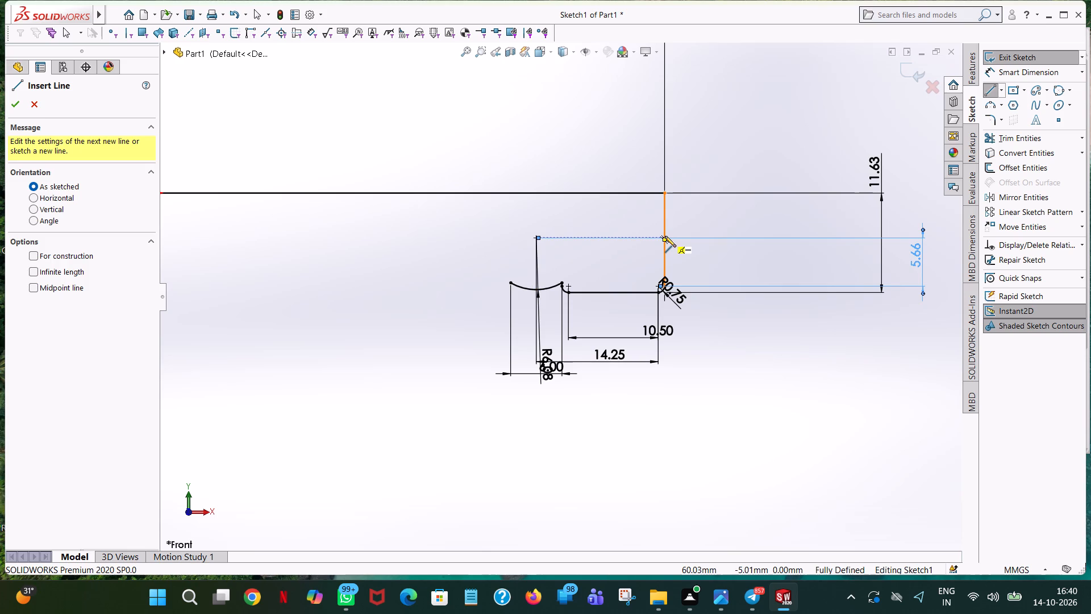
pyautogui.click(663, 240)
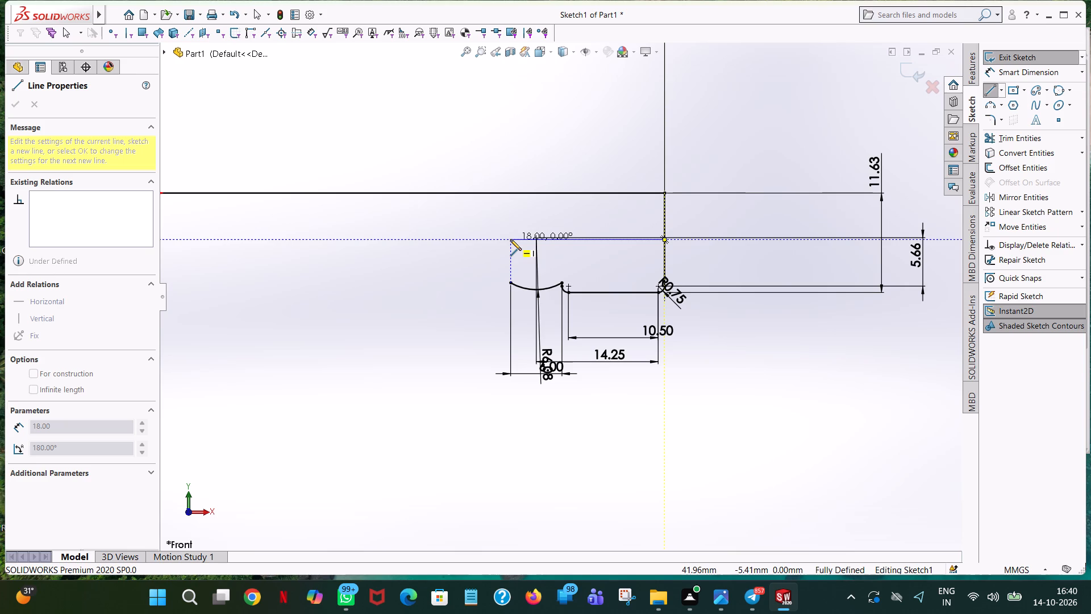
pyautogui.click(464, 238)
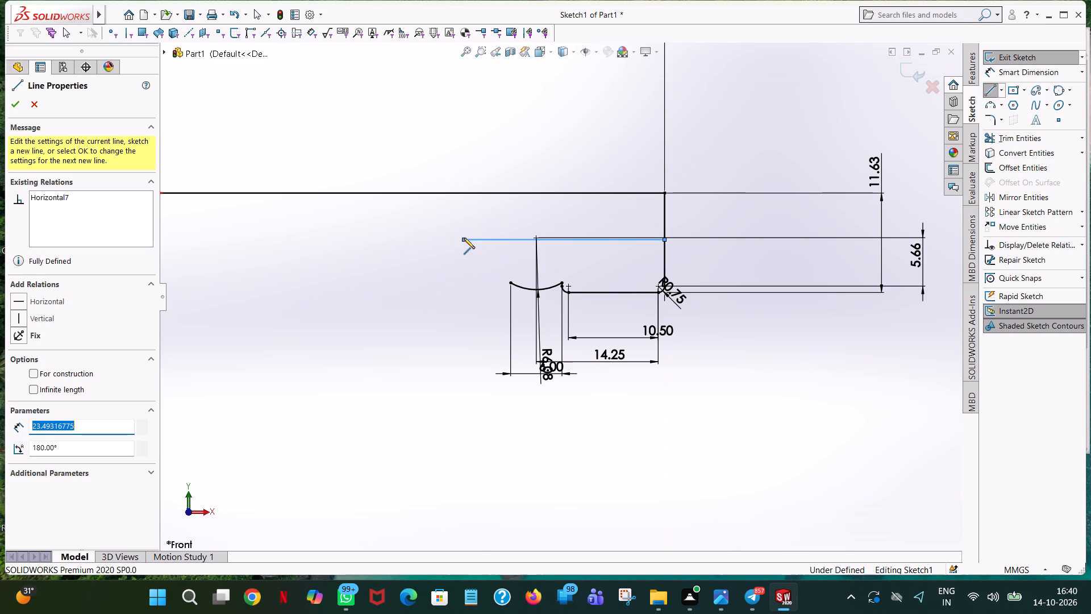
pyautogui.write('18')
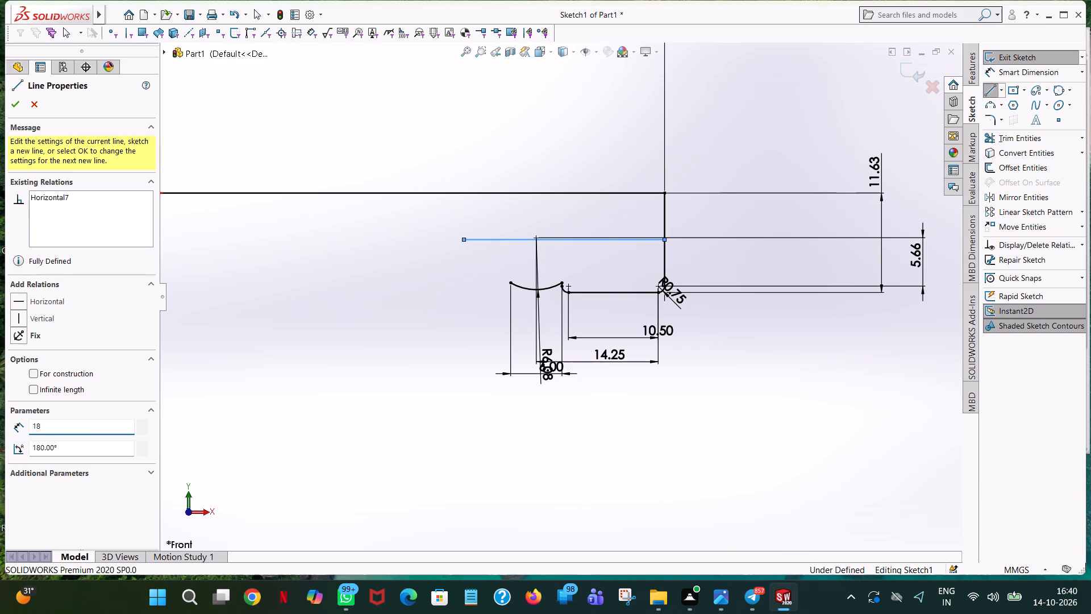
pyautogui.press('+')
pyautogui.write('5.')
pyautogui.write('415')
pyautogui.press('Return')
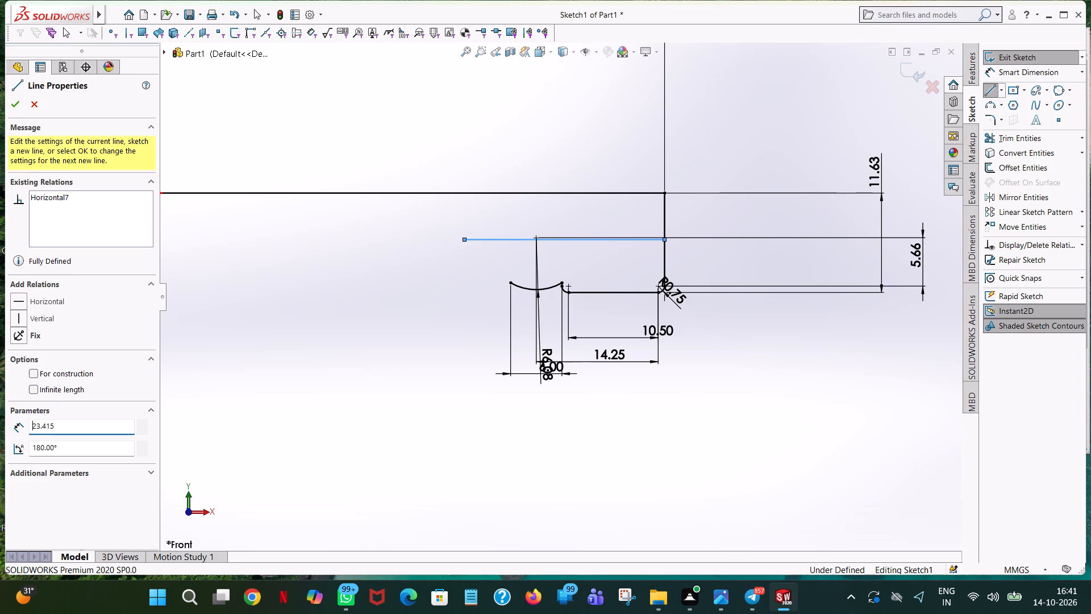
pyautogui.rightClick(464, 238)
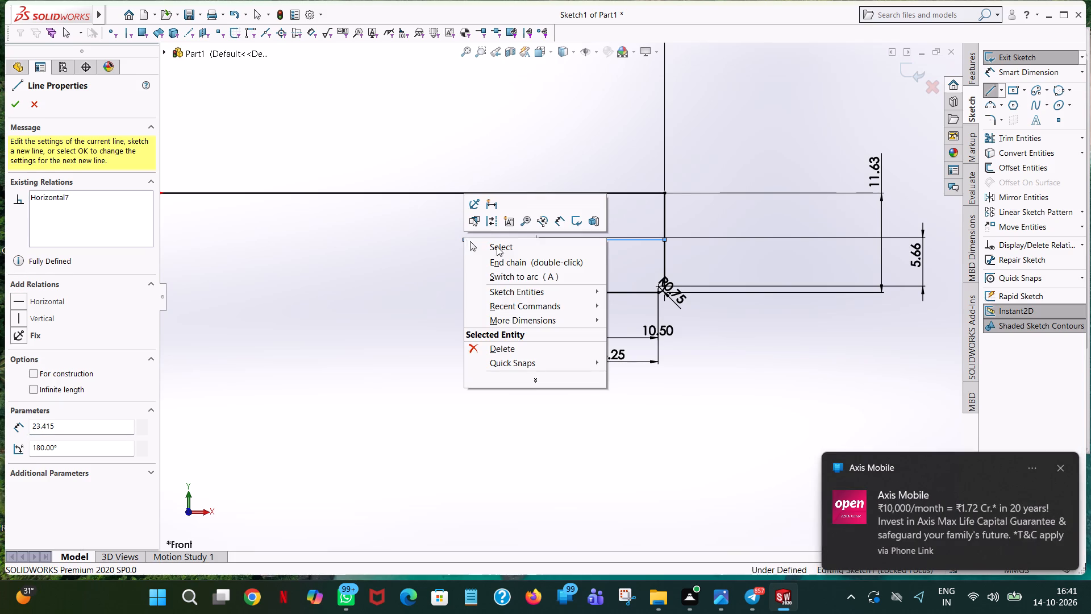
pyautogui.click(523, 246)
# Set the length of the new horizontal line to 24 mm.
pyautogui.click(506, 241)
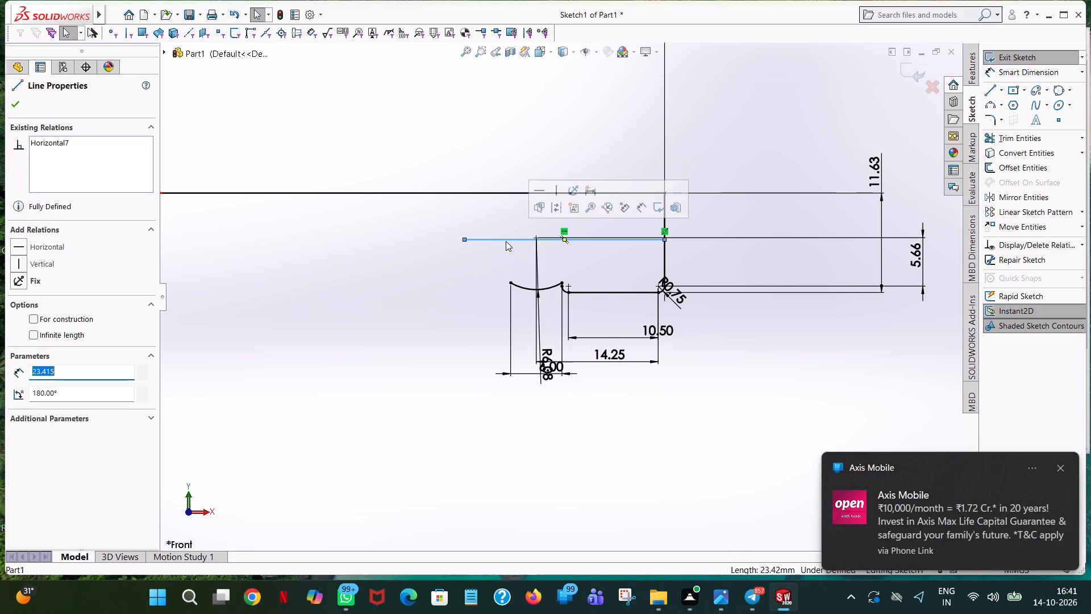
pyautogui.write('24')
pyautogui.press('Return')
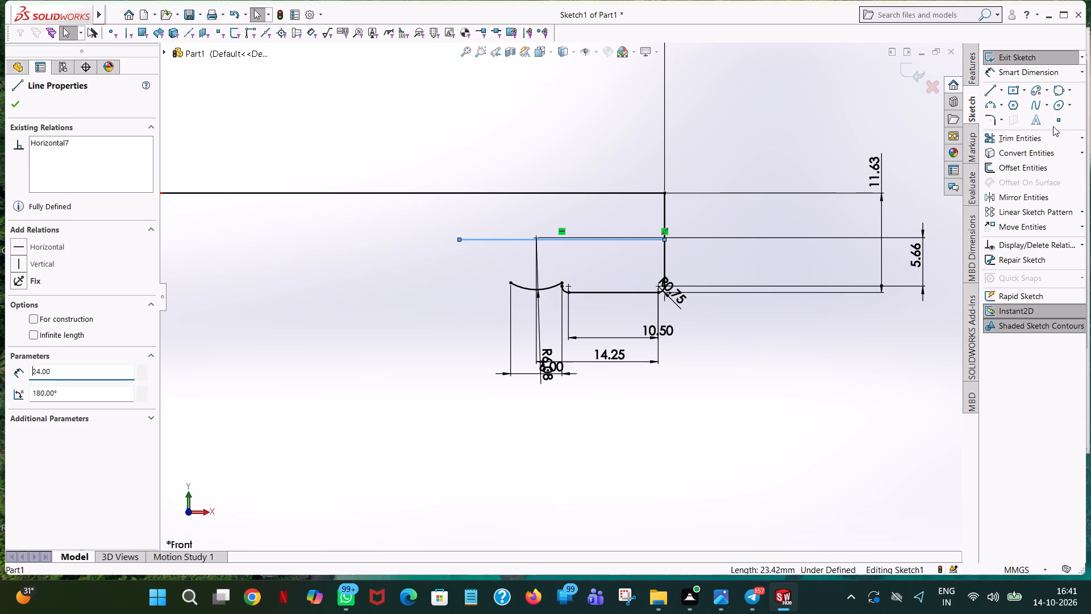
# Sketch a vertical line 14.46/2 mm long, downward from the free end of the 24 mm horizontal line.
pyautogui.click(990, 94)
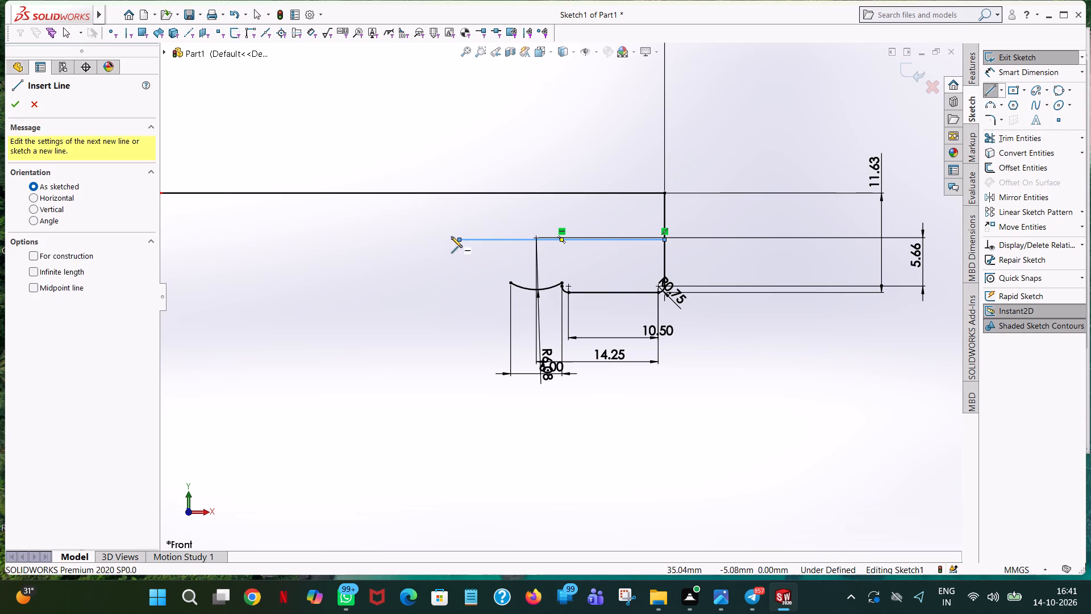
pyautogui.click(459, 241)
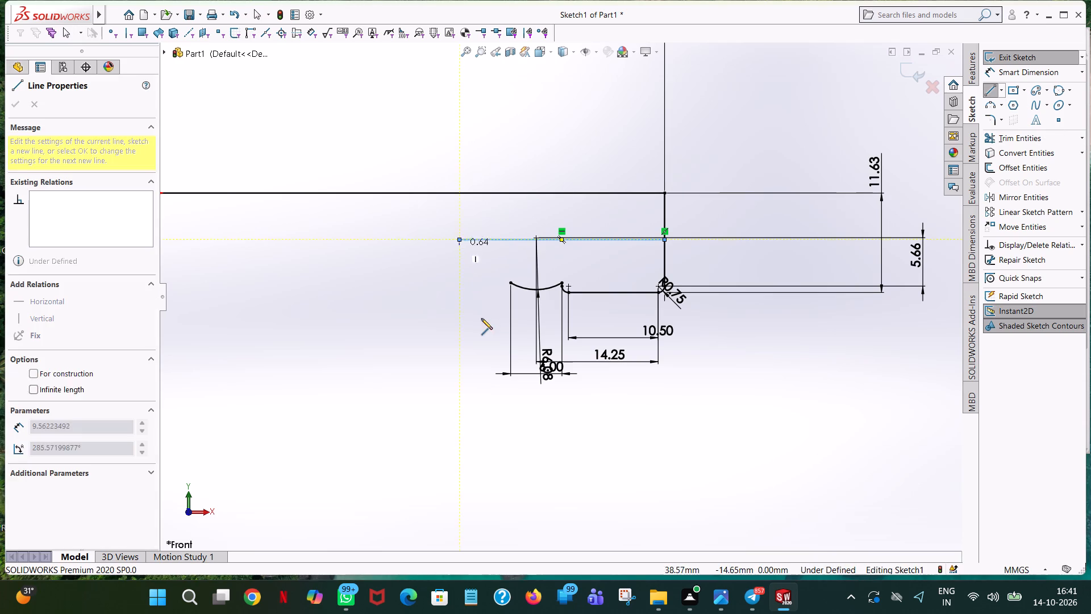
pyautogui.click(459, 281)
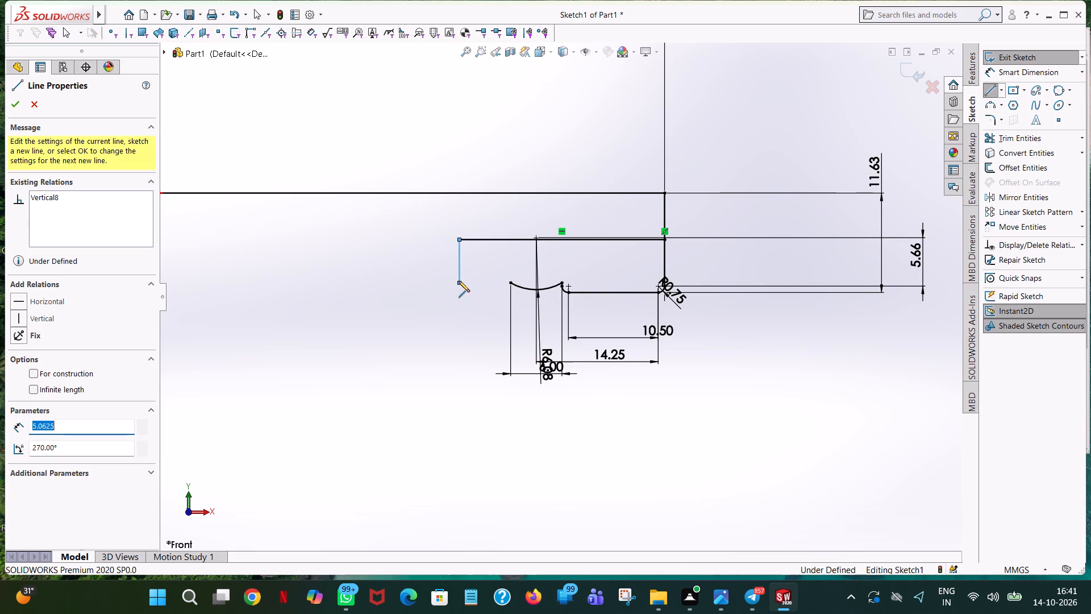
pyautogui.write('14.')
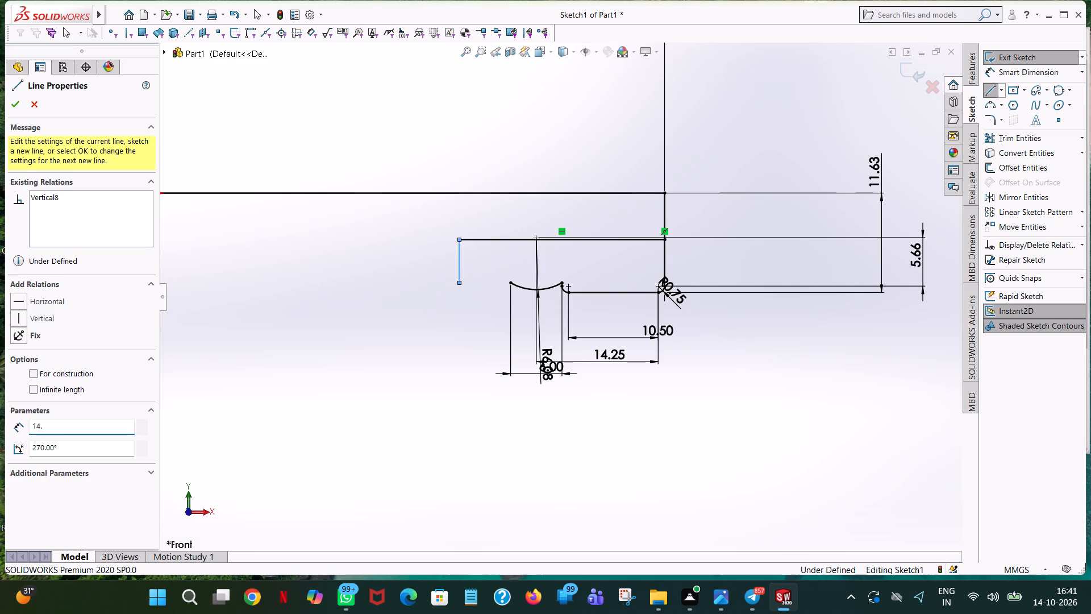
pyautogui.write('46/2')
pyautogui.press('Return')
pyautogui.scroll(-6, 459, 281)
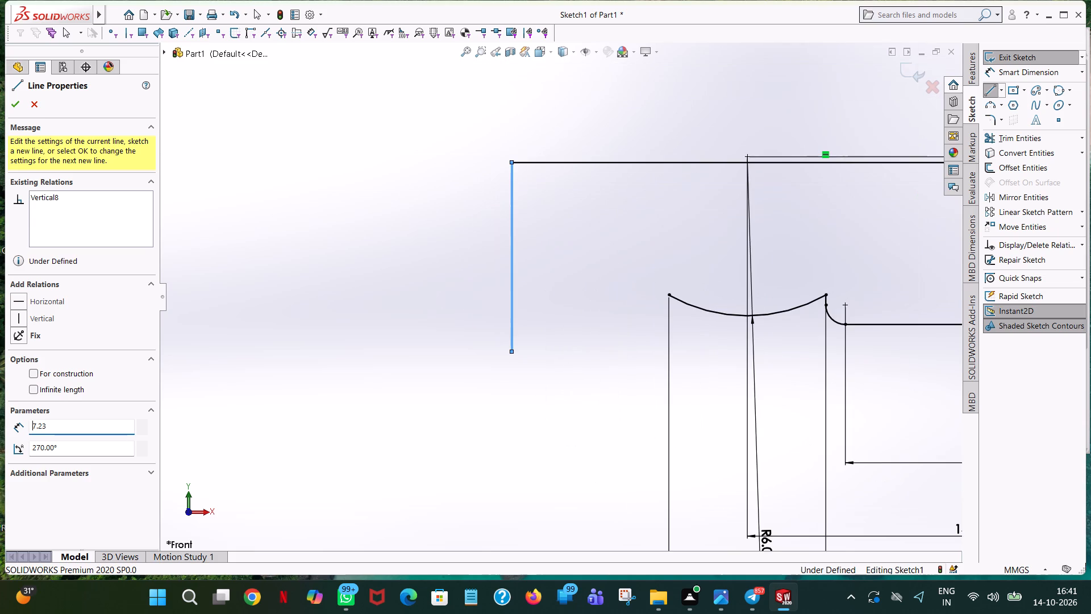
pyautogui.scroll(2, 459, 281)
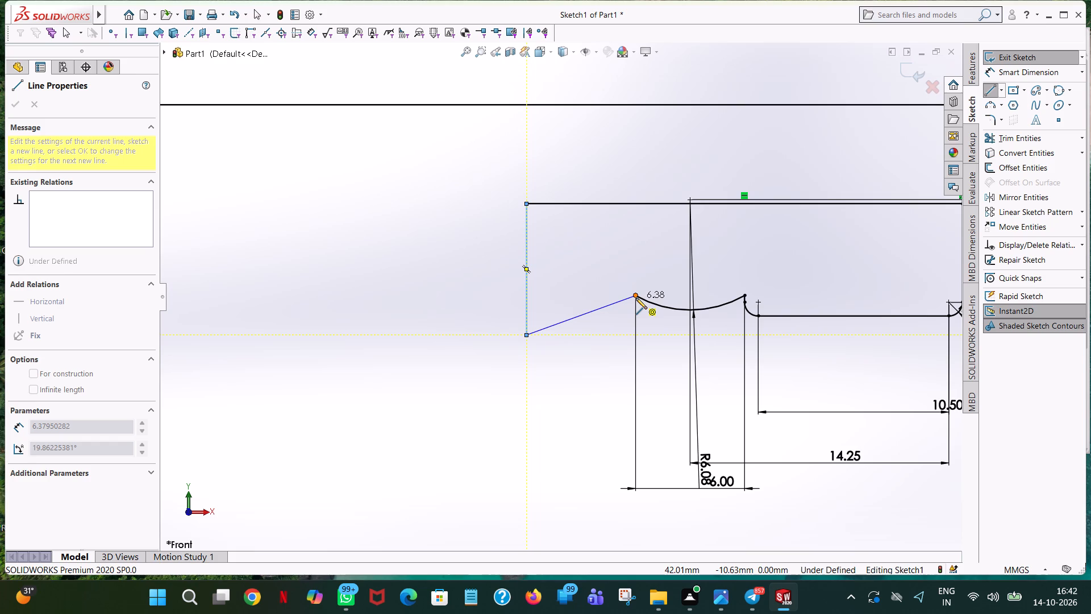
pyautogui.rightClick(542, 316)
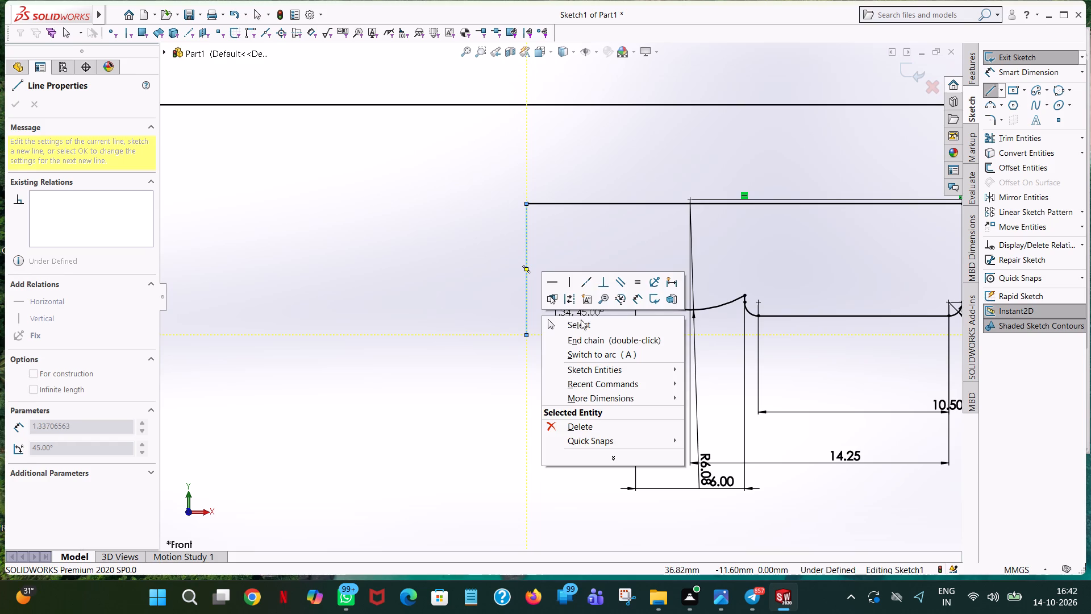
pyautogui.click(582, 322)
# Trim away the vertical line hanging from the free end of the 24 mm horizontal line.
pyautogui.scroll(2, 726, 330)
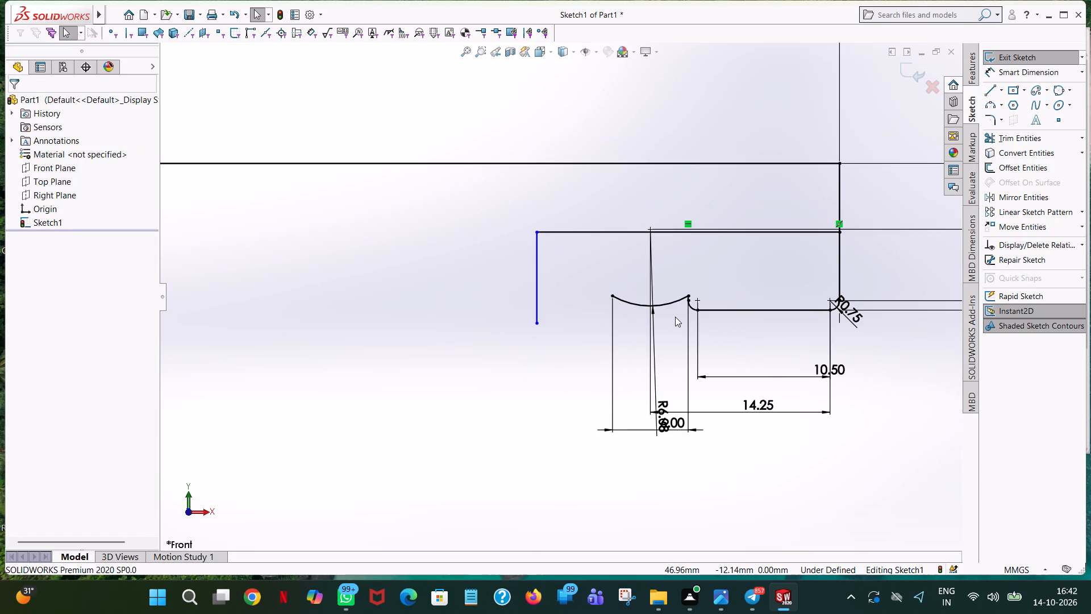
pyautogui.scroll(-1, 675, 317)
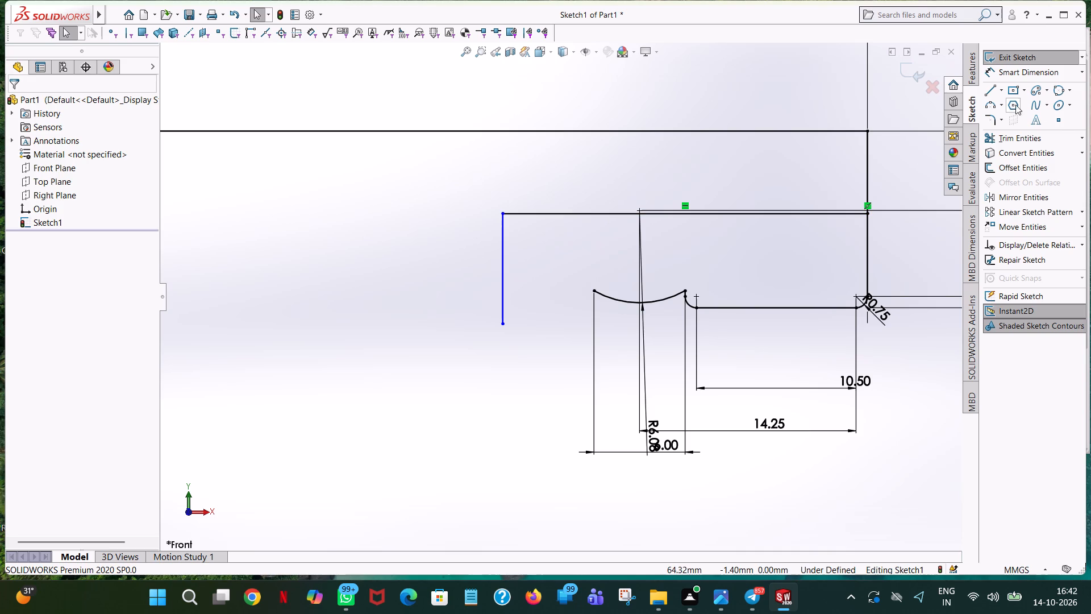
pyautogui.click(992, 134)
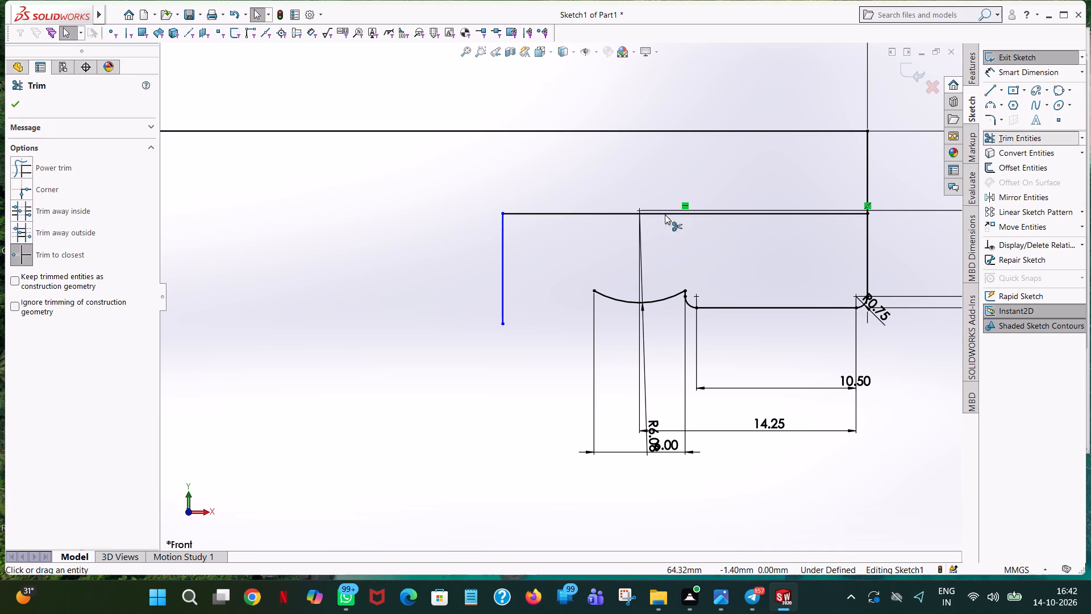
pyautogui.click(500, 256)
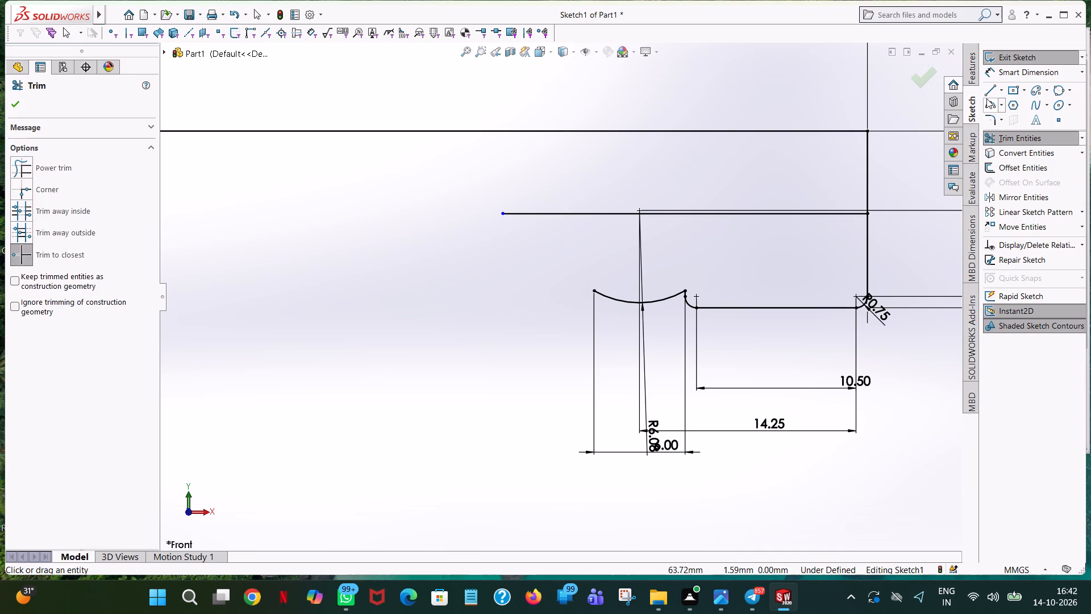
# Sketch a vertical line 14.46/2 mm long from the shaft's axis line downward, passing through the free end of the 24 mm horizontal line.
pyautogui.click(986, 96)
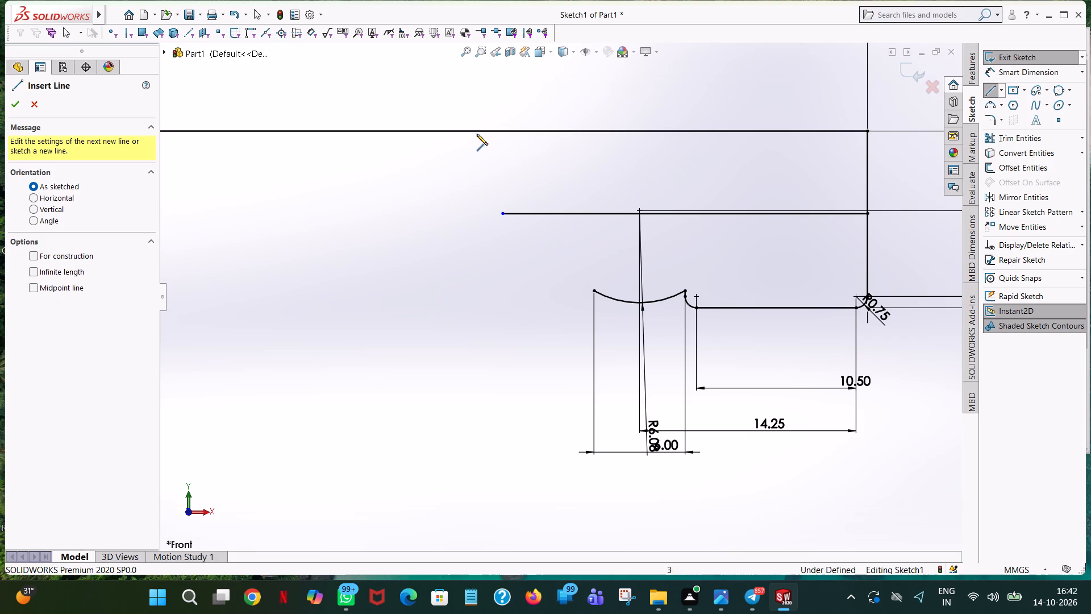
pyautogui.click(502, 131)
pyautogui.click(505, 262)
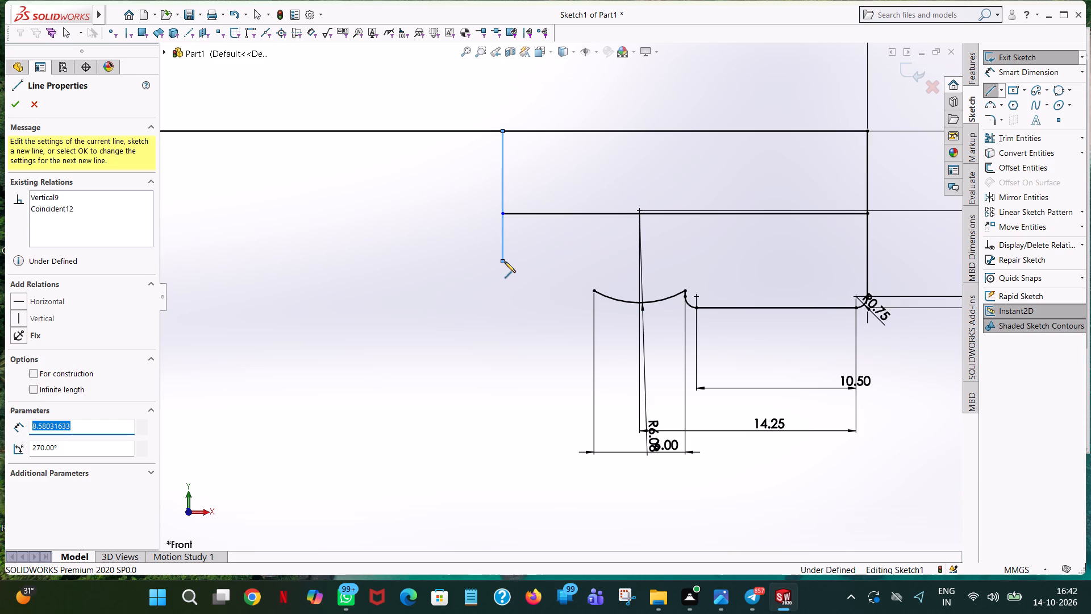
pyautogui.write('14')
pyautogui.press('.')
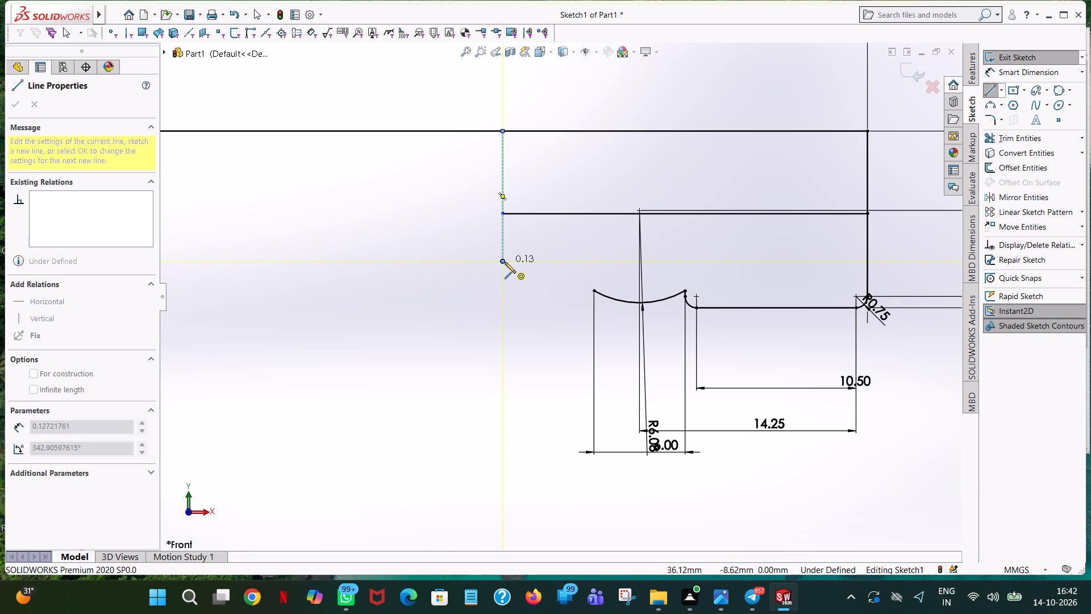
pyautogui.rightClick(505, 262)
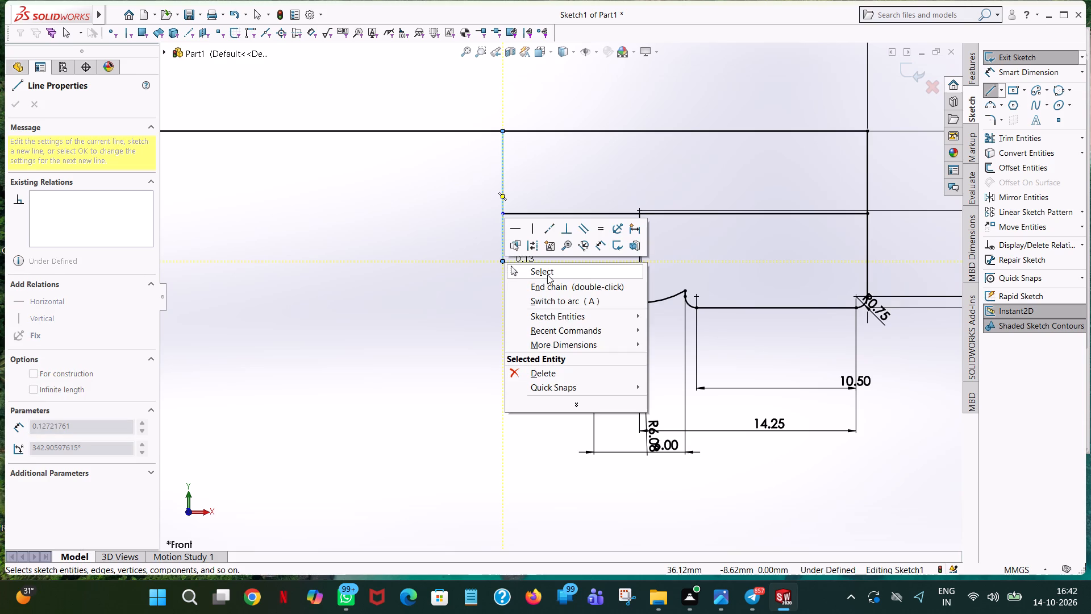
pyautogui.click(547, 275)
pyautogui.click(502, 174)
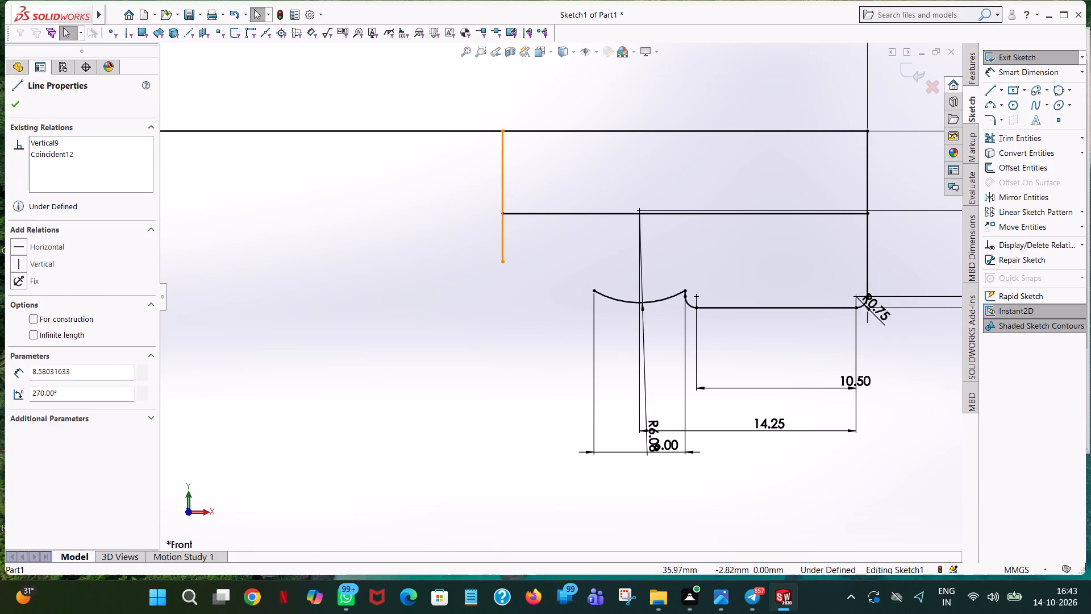
pyautogui.write('14')
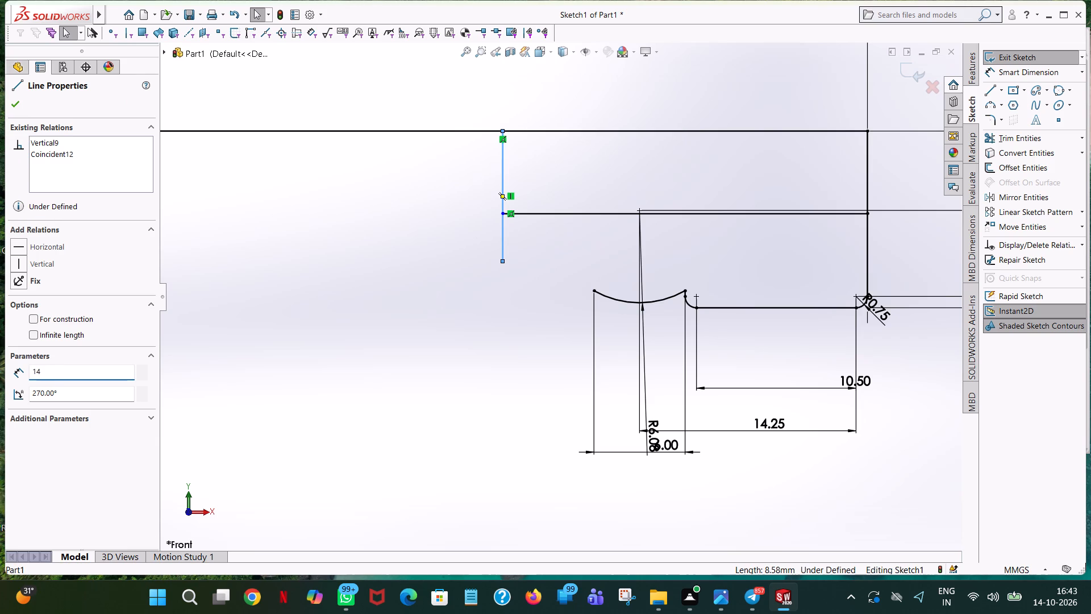
pyautogui.write('.46/')
pyautogui.press('2')
pyautogui.press('Return')
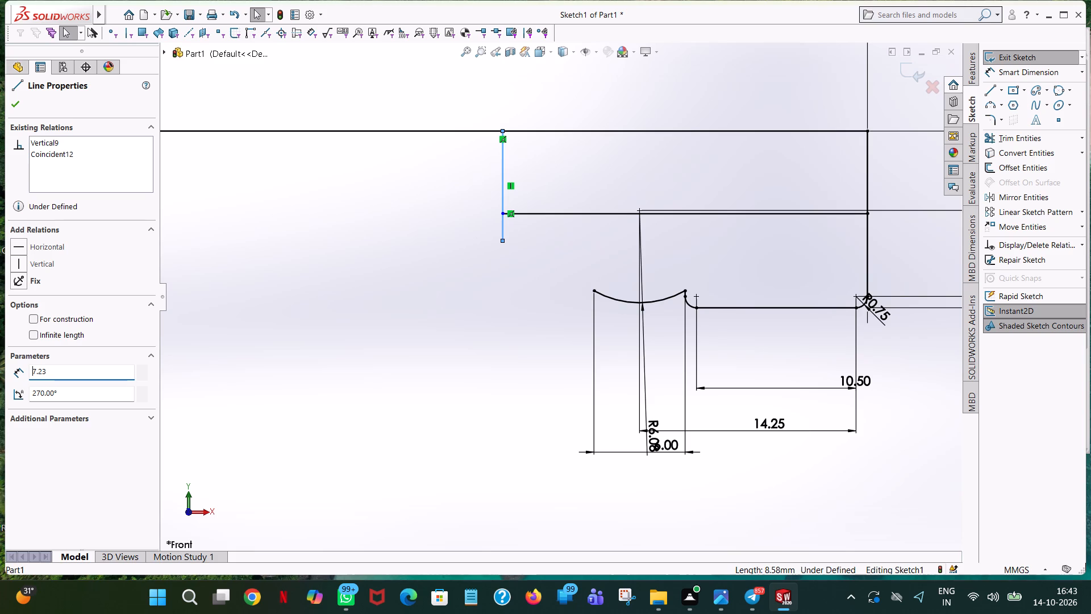
pyautogui.rightClick(502, 174)
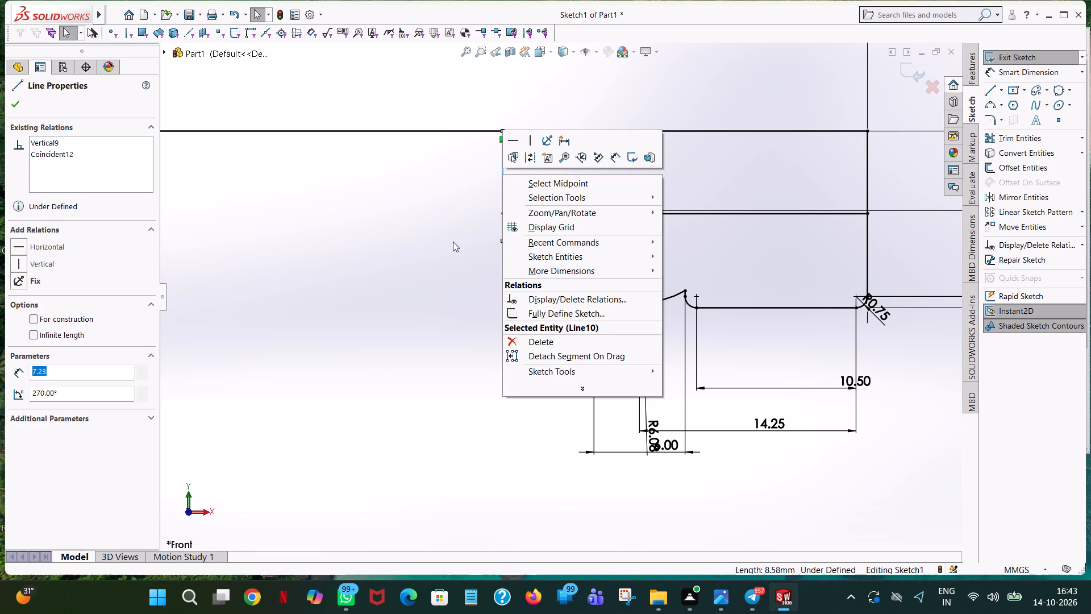
pyautogui.click(389, 243)
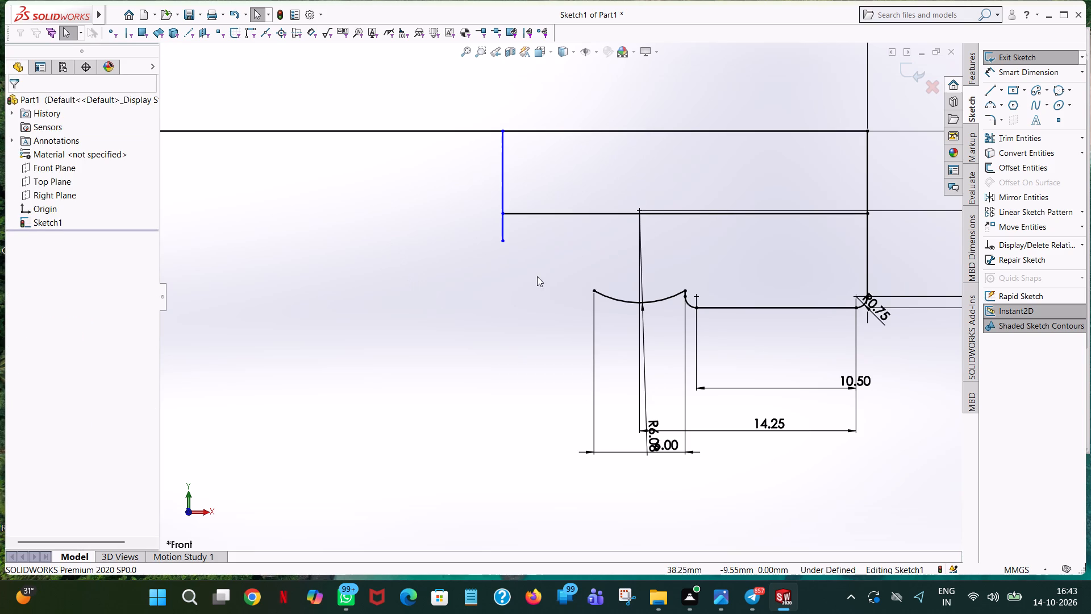
# Dimension the length of the new vertical line hanging down from the shaft's axis line.
pyautogui.scroll(-1, 537, 276)
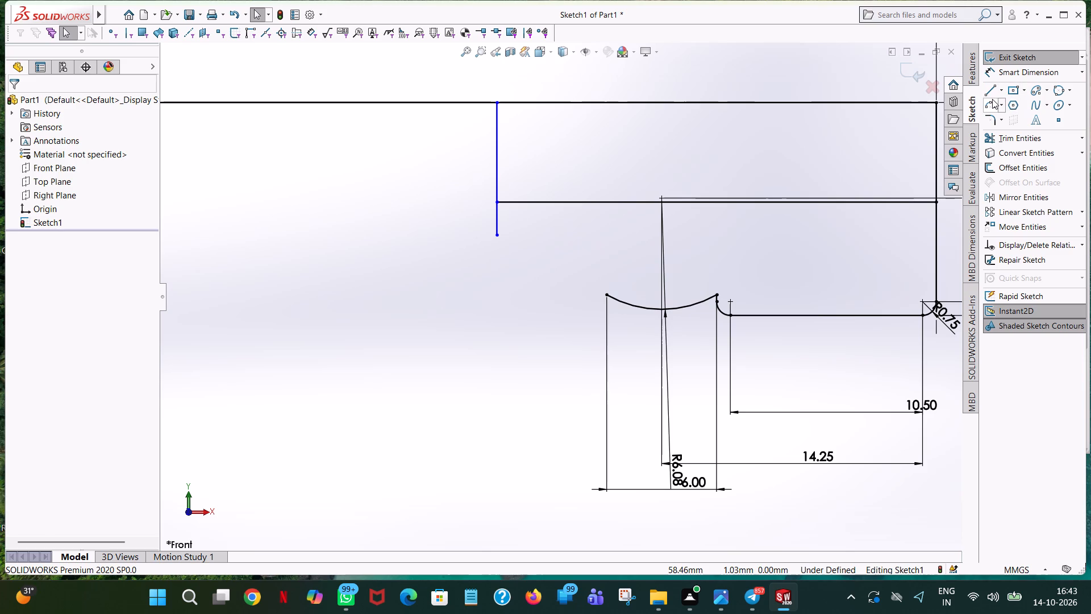
pyautogui.click(1018, 72)
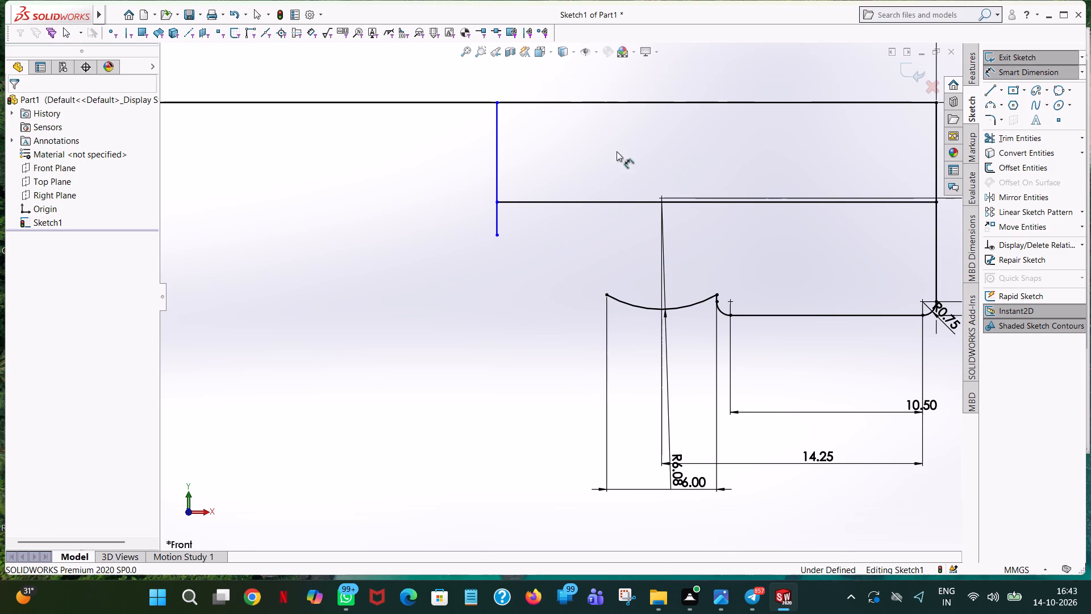
pyautogui.click(497, 164)
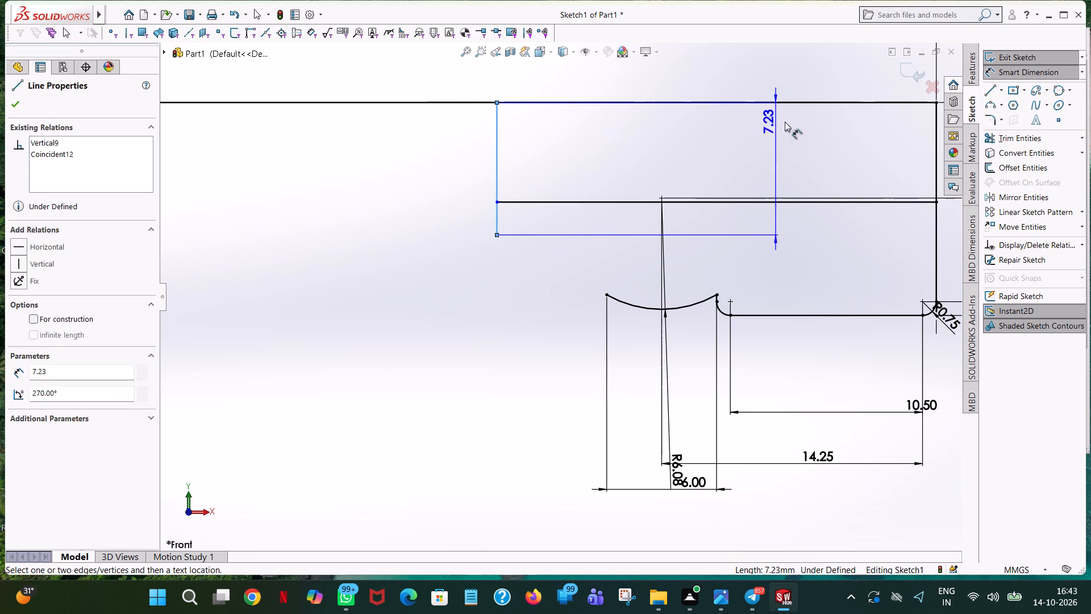
pyautogui.scroll(2, 844, 136)
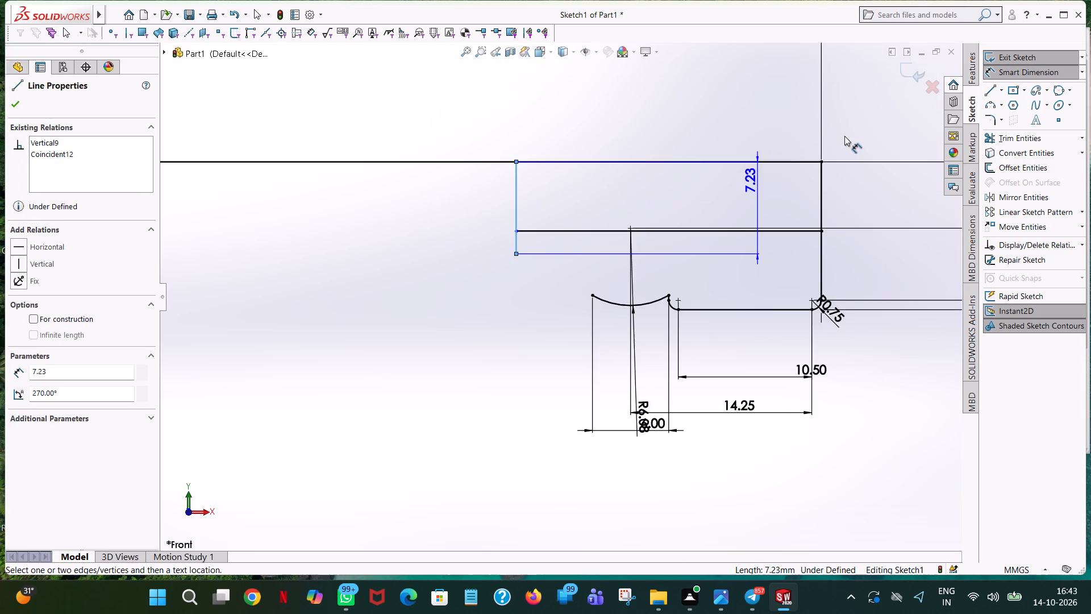
pyautogui.scroll(2, 844, 136)
pyautogui.click(829, 214)
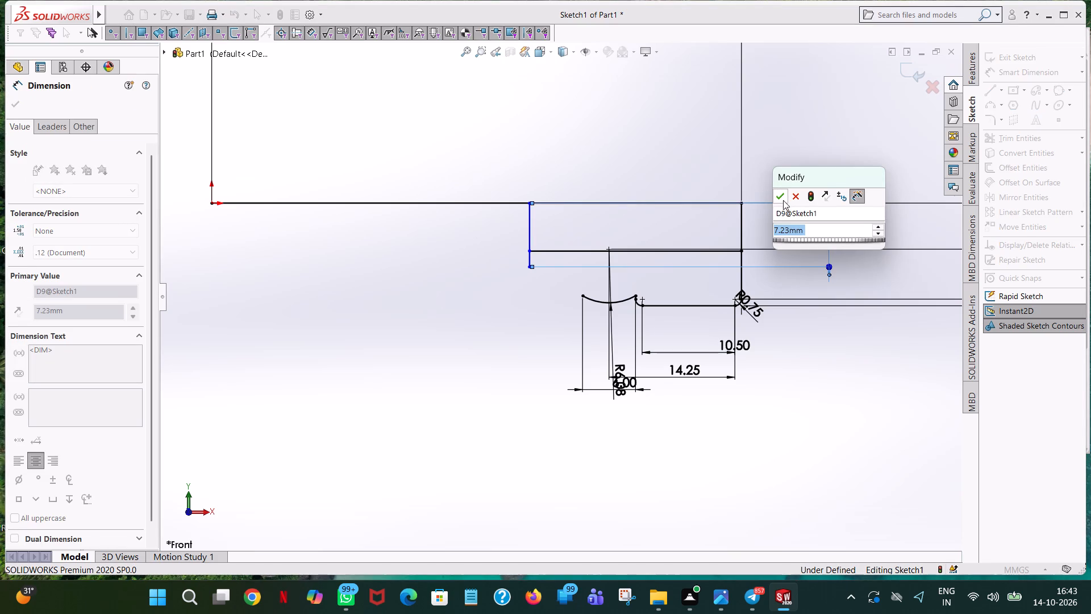
pyautogui.click(777, 198)
pyautogui.click(788, 155)
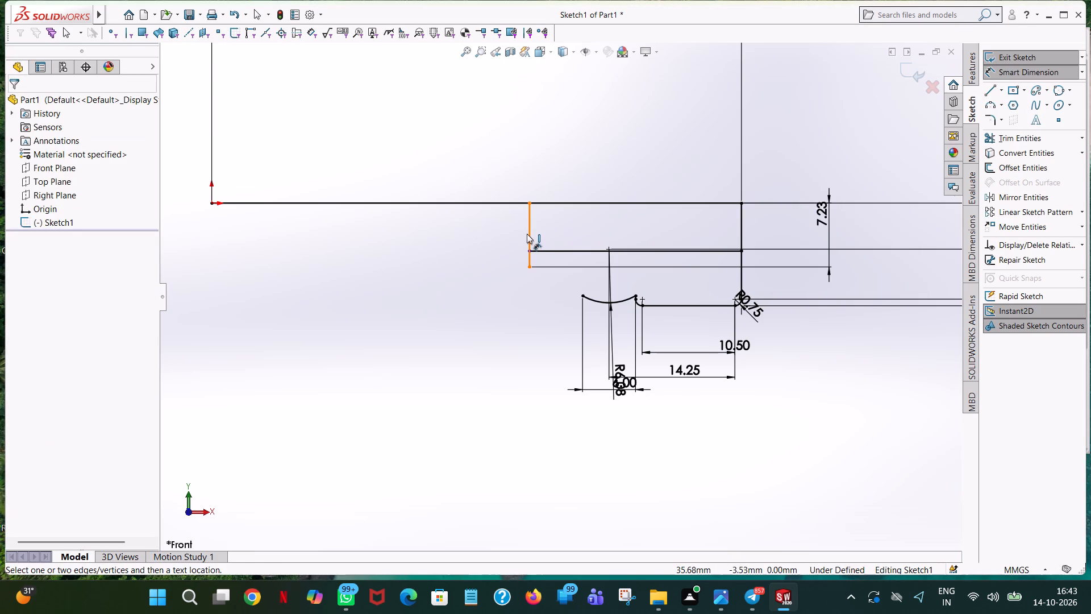
# Dimension the horizontal distance from the new vertical line to the centre of the R0.75 corner arc.
pyautogui.click(527, 234)
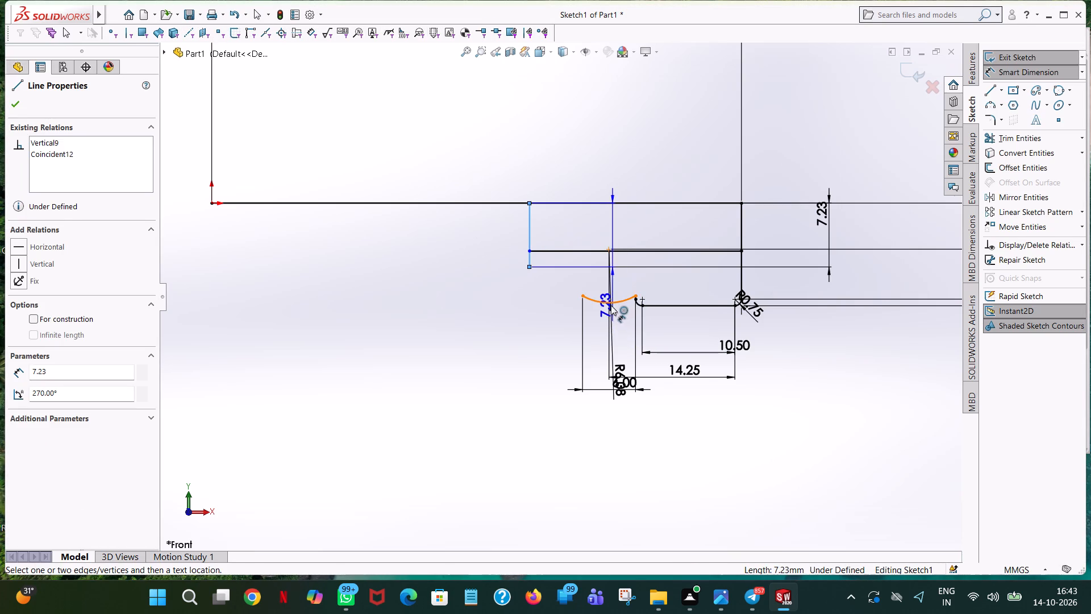
pyautogui.scroll(2, 636, 304)
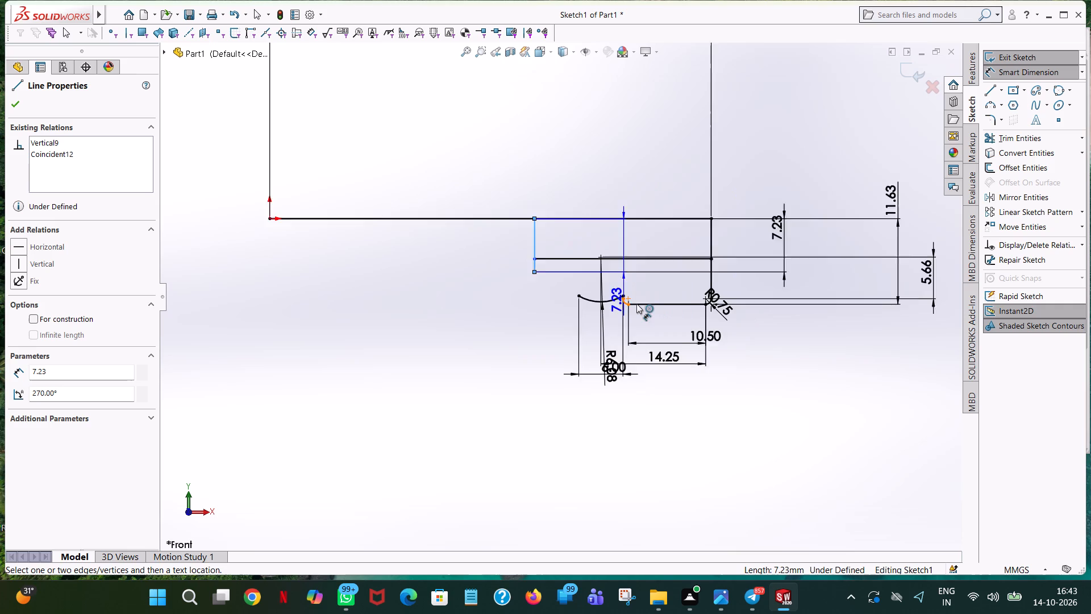
pyautogui.scroll(1, 636, 304)
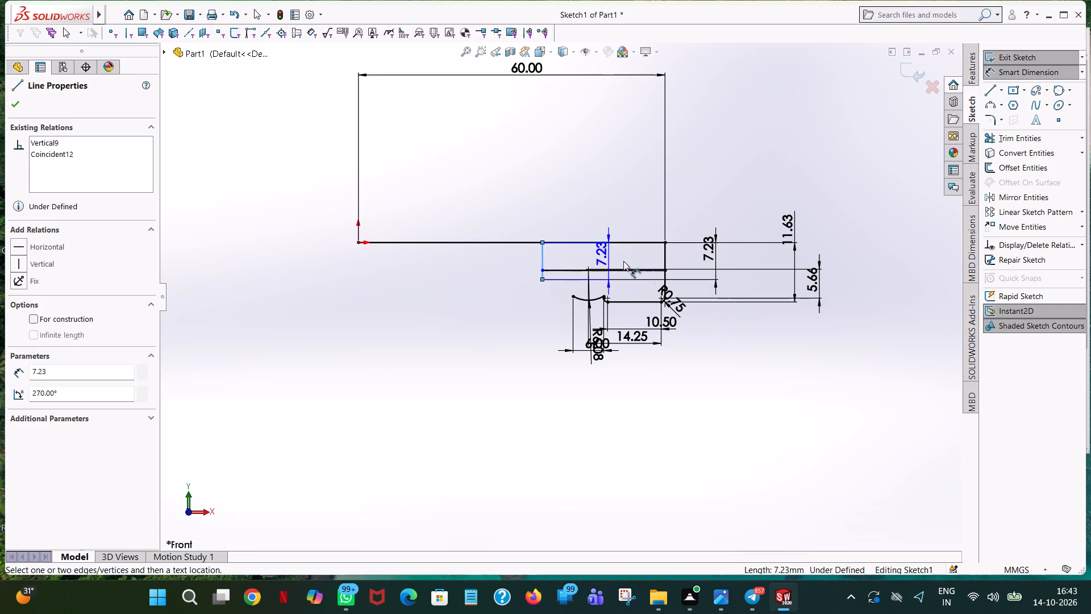
pyautogui.scroll(-10, 669, 289)
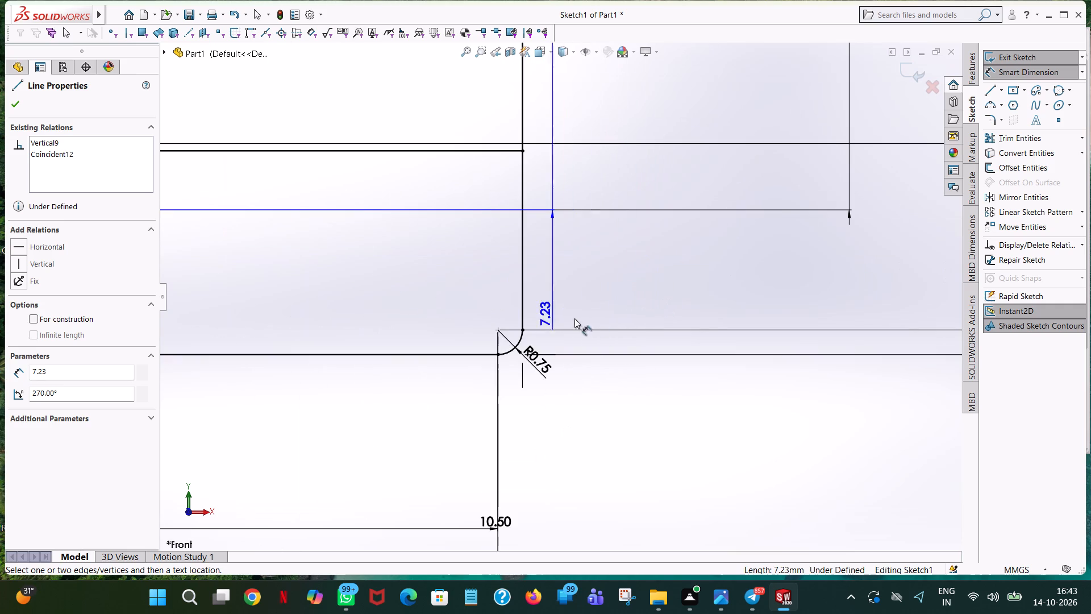
pyautogui.click(499, 329)
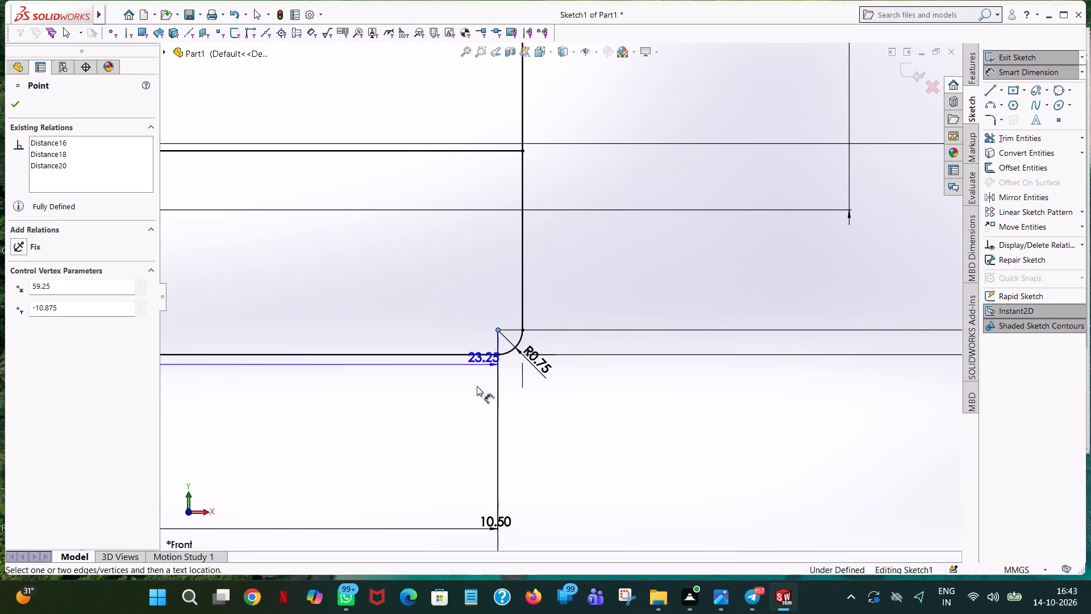
pyautogui.scroll(6, 450, 410)
pyautogui.click(448, 489)
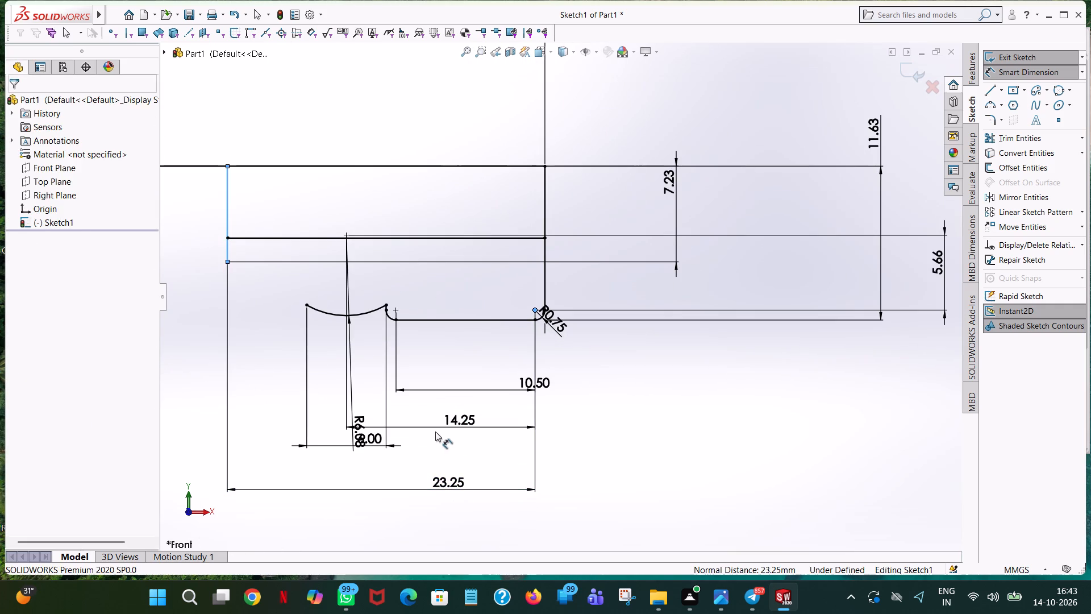
pyautogui.click(401, 471)
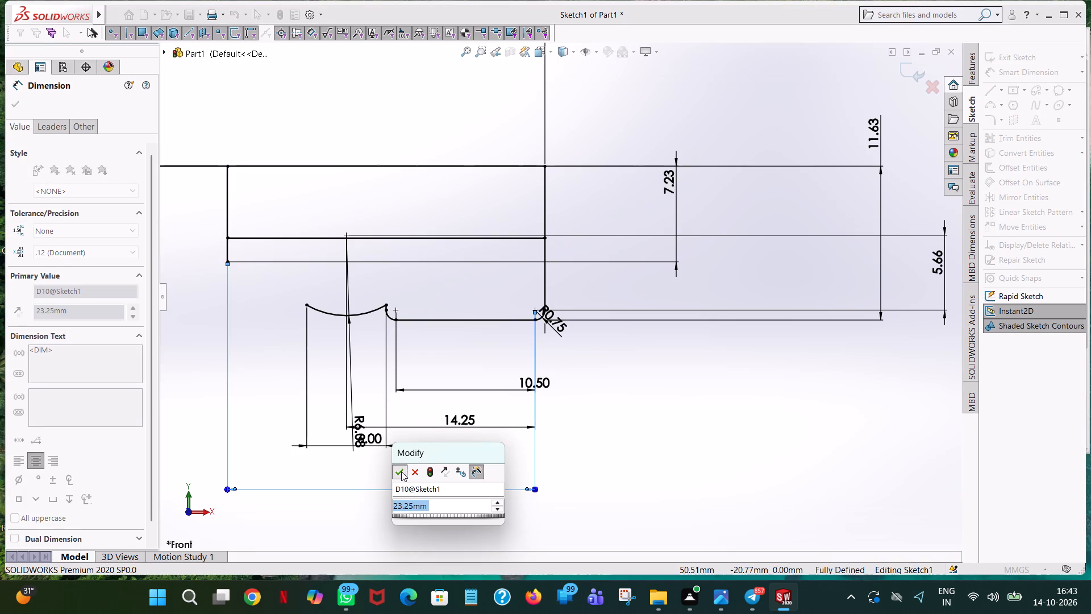
# Trim away the 24 mm horizontal line between the short vertical line and the shaft's end line.
pyautogui.click(1002, 141)
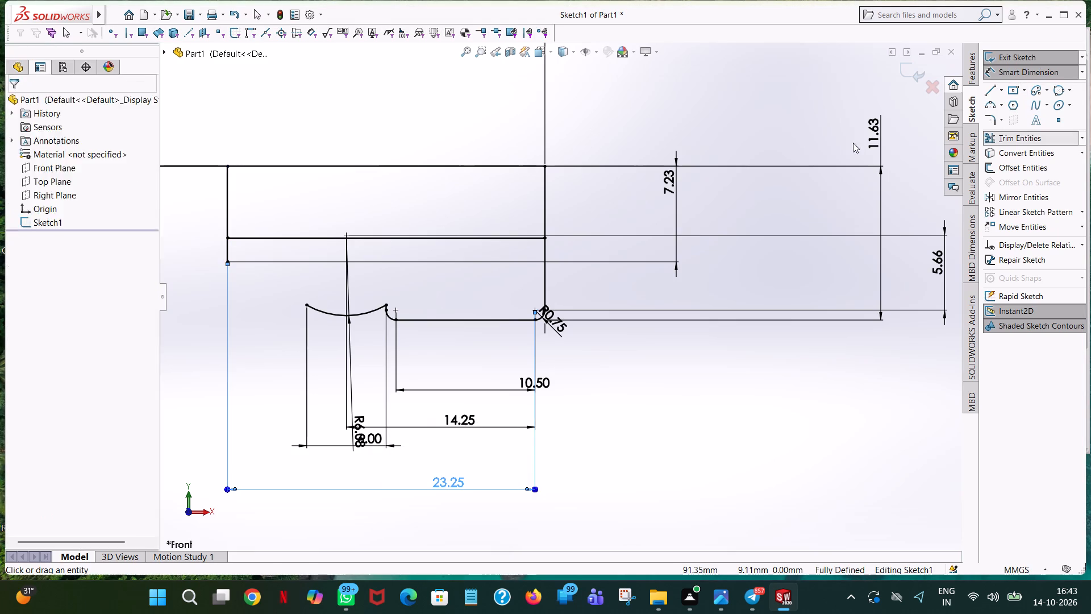
pyautogui.click(495, 239)
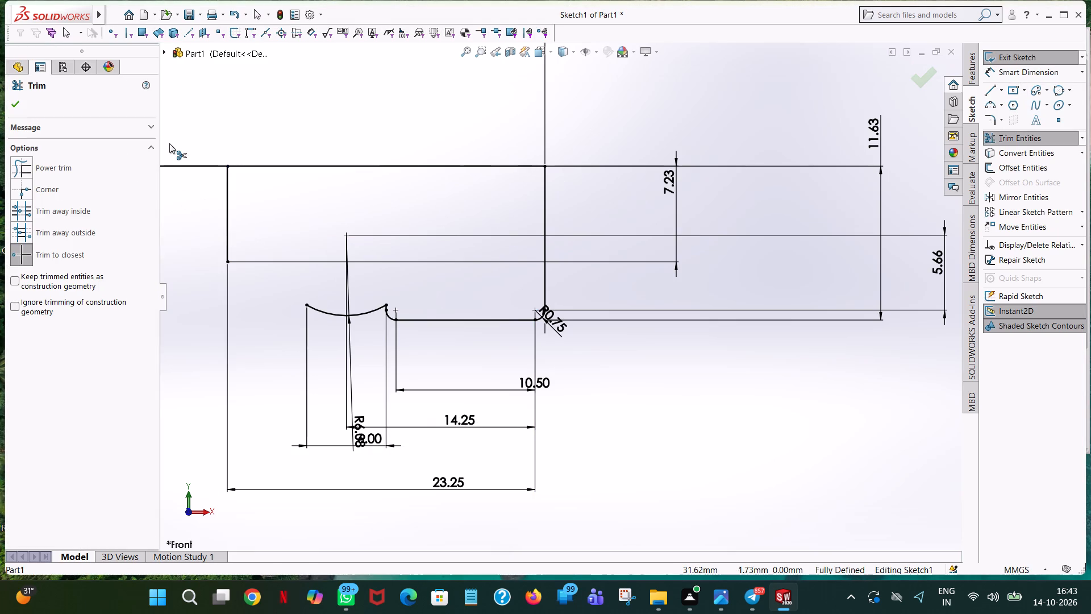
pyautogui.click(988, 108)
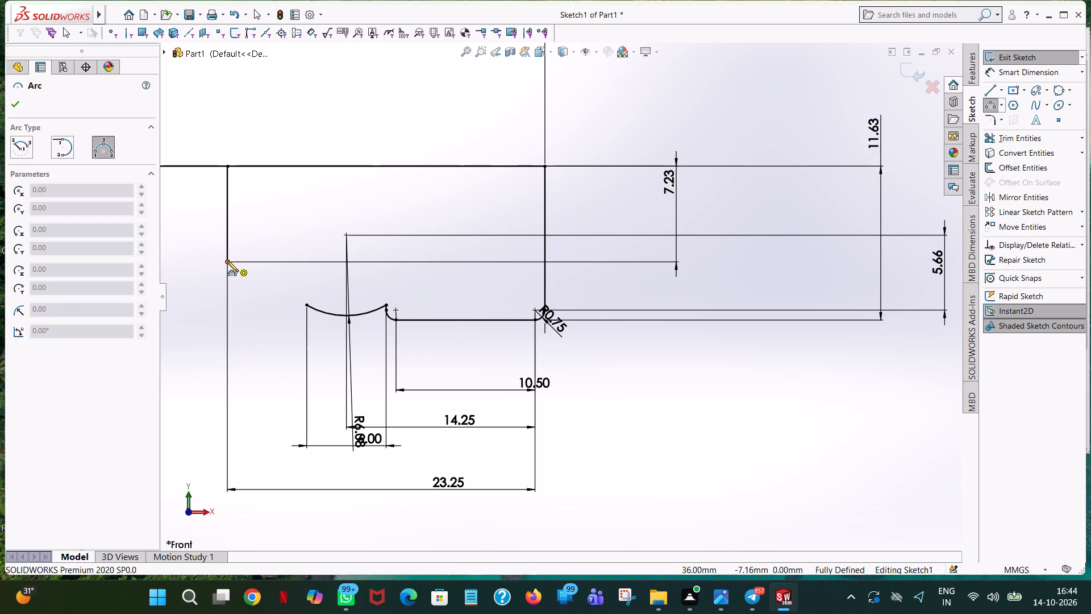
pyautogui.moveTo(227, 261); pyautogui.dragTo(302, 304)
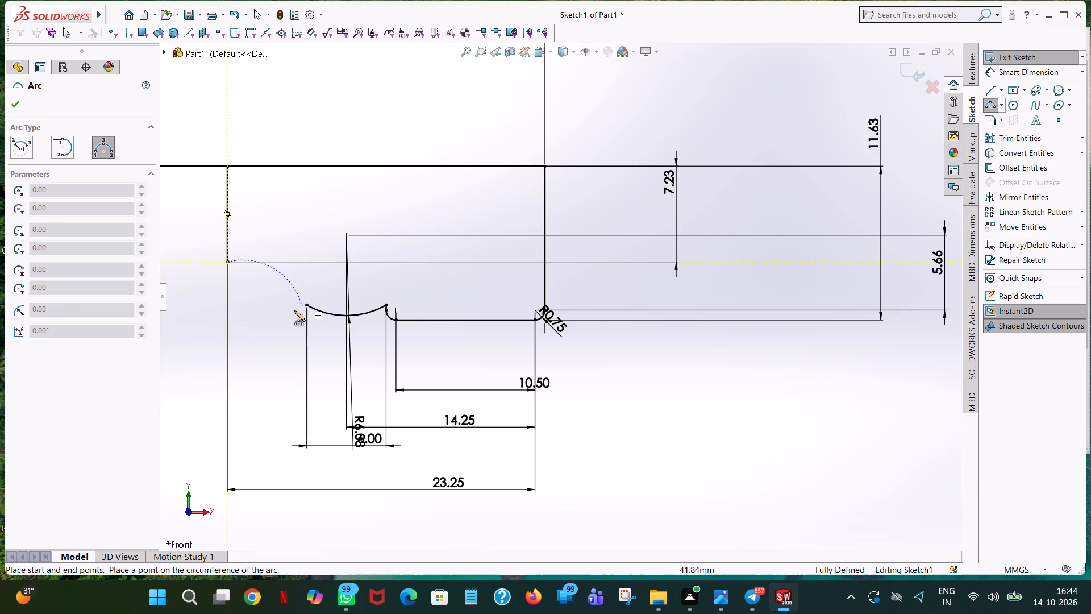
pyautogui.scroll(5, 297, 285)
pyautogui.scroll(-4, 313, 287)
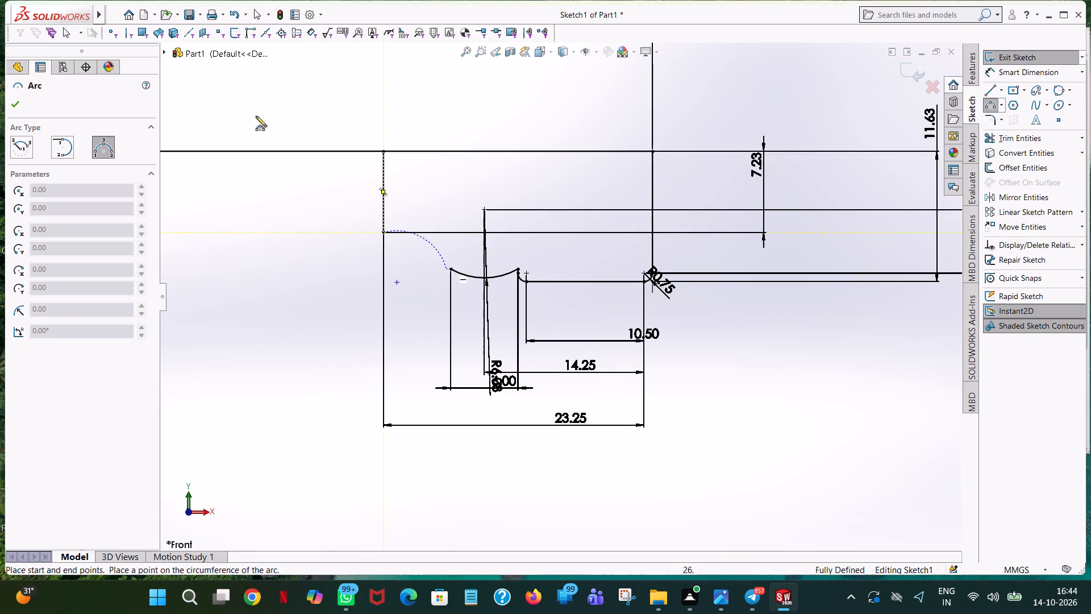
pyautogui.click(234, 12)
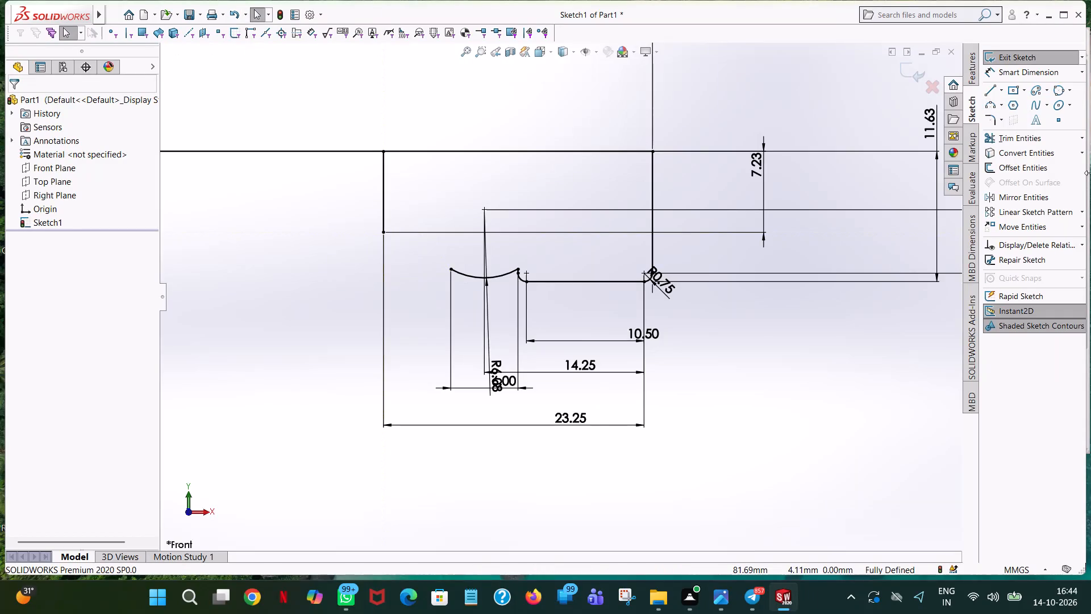
# Sketch a three-point arc of radius 9.72 mm from the short vertical line's lower end to the free end of the R6.08 arc, bulging toward the axis.
pyautogui.click(992, 103)
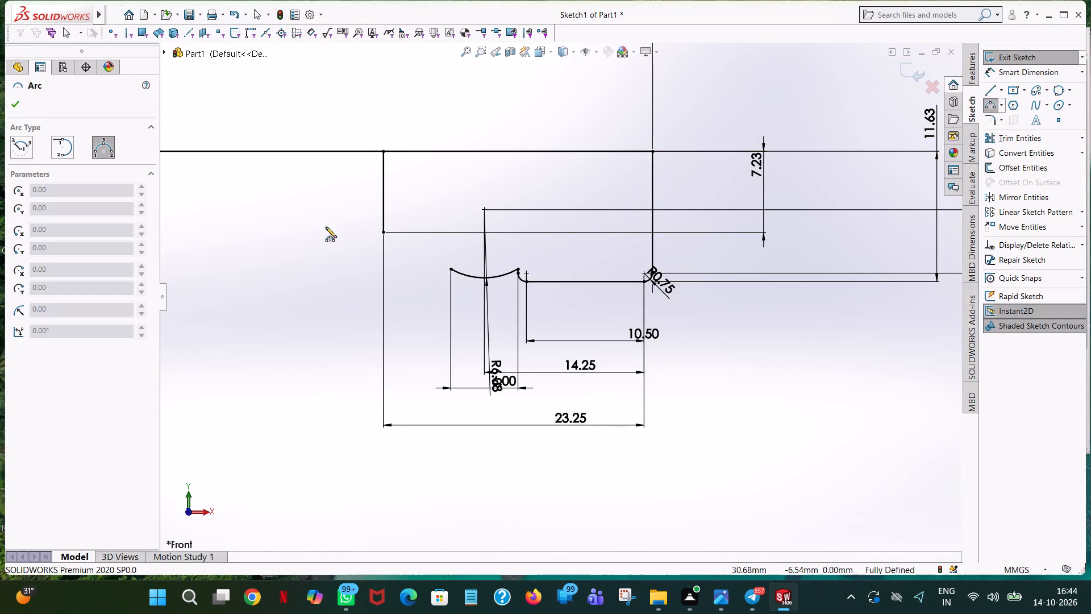
pyautogui.click(384, 233)
pyautogui.click(451, 269)
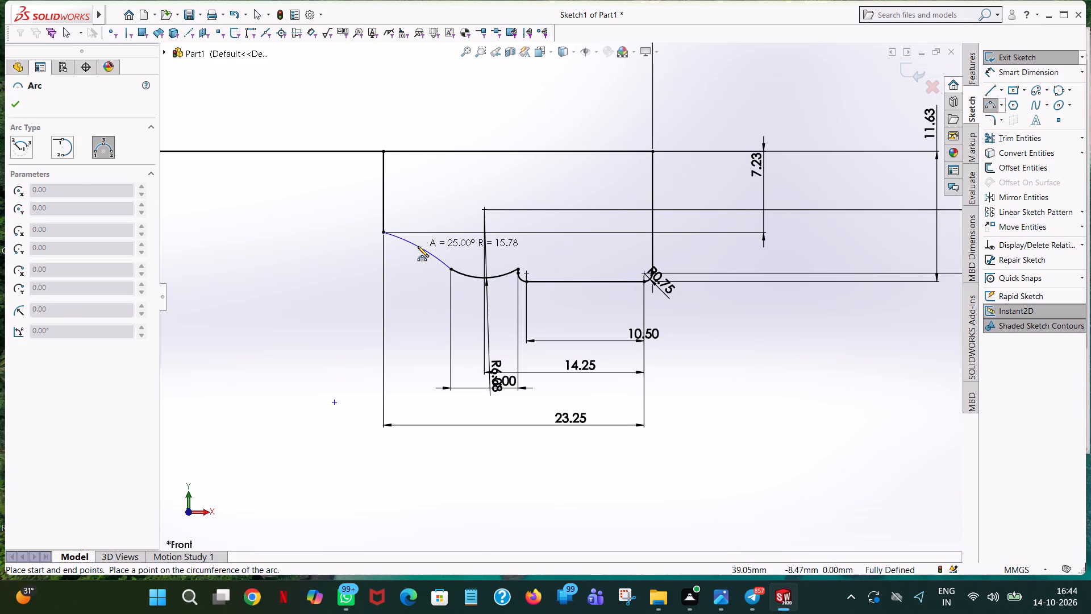
pyautogui.click(418, 246)
pyautogui.write('9.')
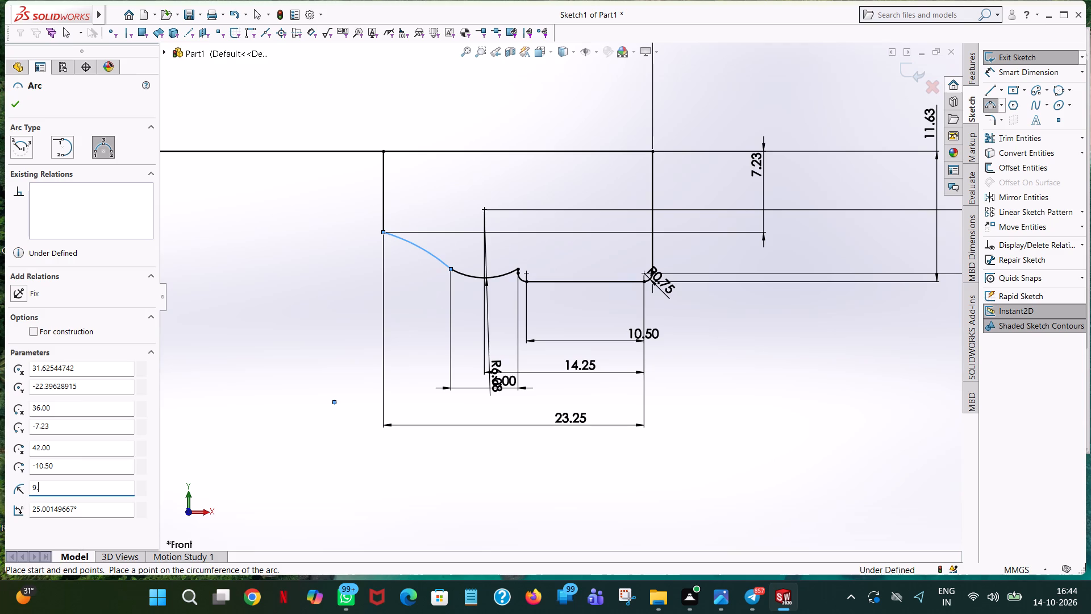
pyautogui.write('72')
pyautogui.press('Return')
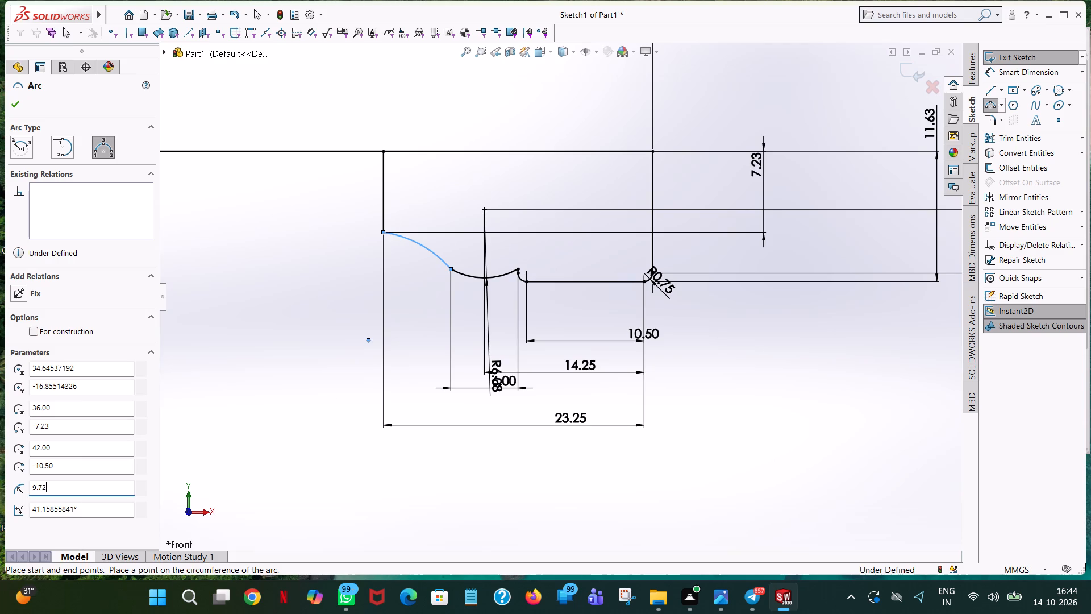
pyautogui.rightClick(418, 246)
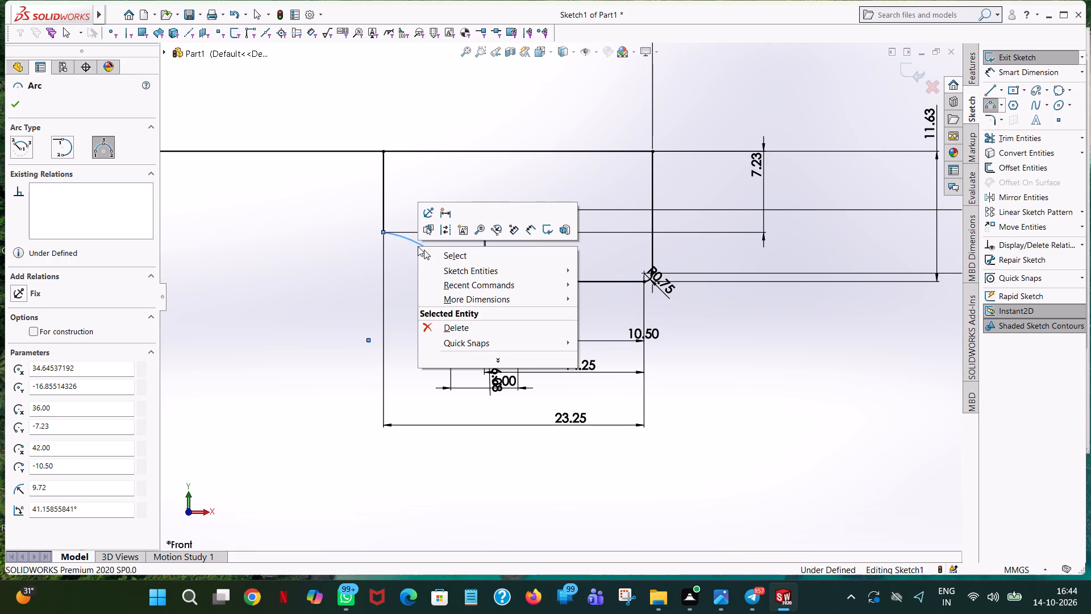
pyautogui.click(446, 252)
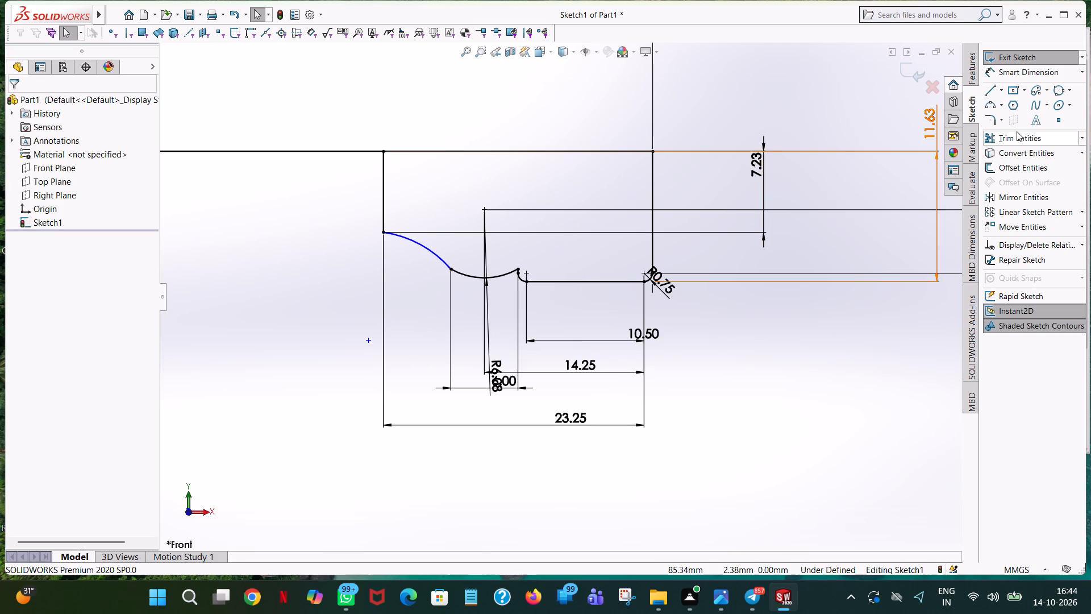
# Add a radius dimension to the new 9.72 mm arc.
pyautogui.click(1028, 75)
pyautogui.click(422, 243)
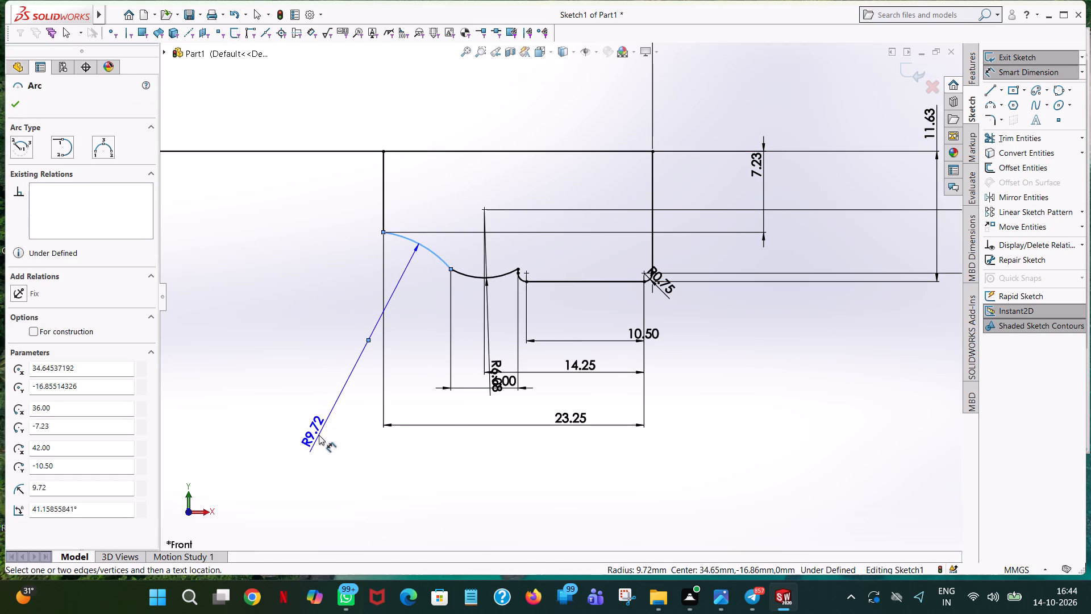
pyautogui.click(318, 435)
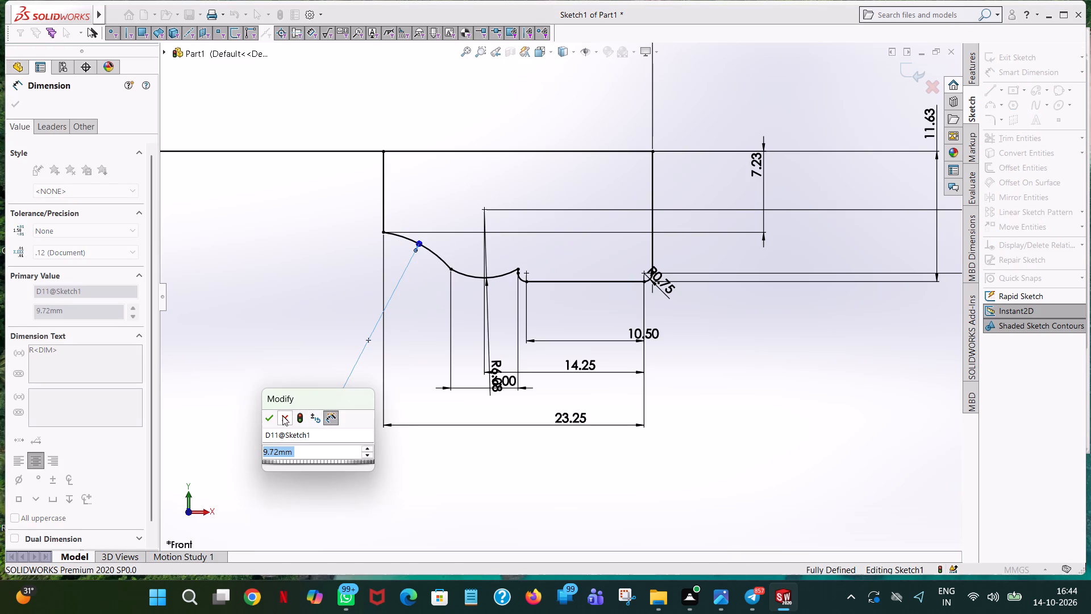
pyautogui.click(268, 420)
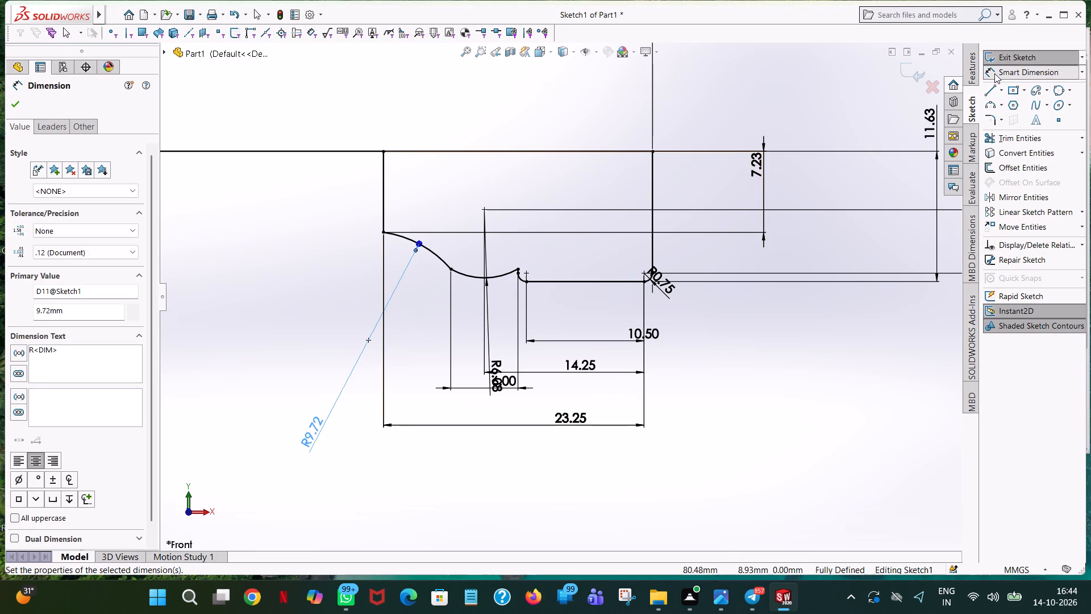
# Trim away the short vertical line between the axis line and the free end of the 9.72 mm arc.
pyautogui.click(1025, 135)
pyautogui.click(381, 184)
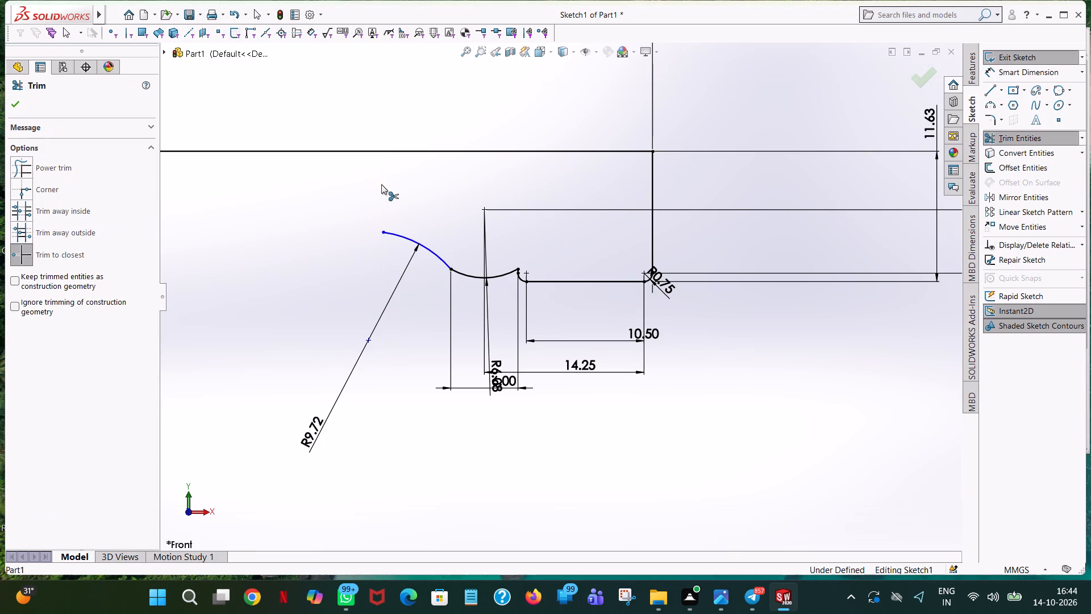
# Dimension the horizontal distance between the centres of the 9.72 mm arc and the R0.75 corner arc.
pyautogui.click(1041, 72)
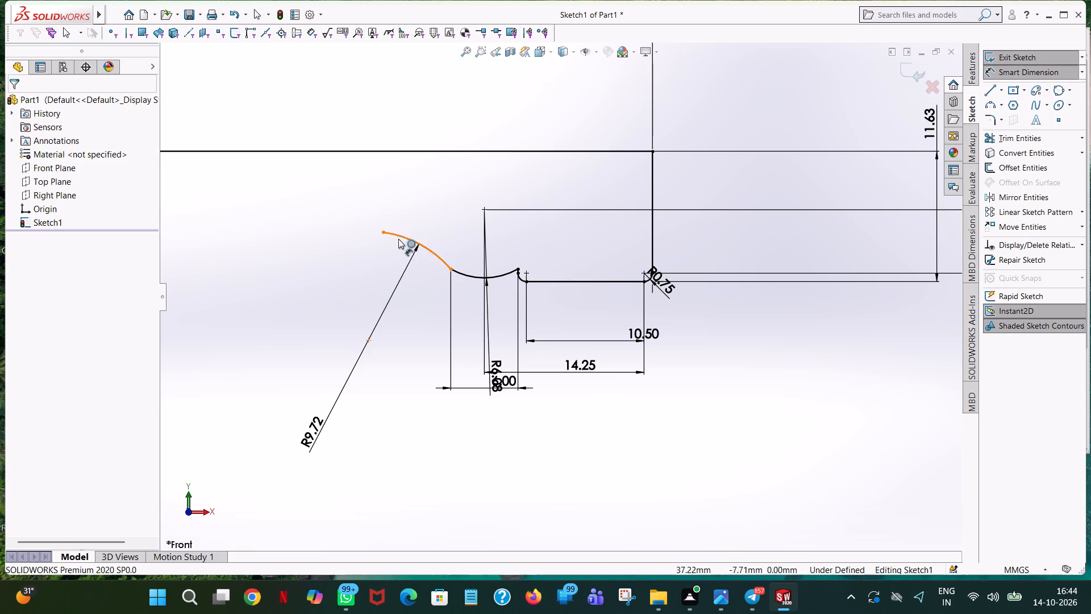
pyautogui.click(372, 342)
pyautogui.click(644, 273)
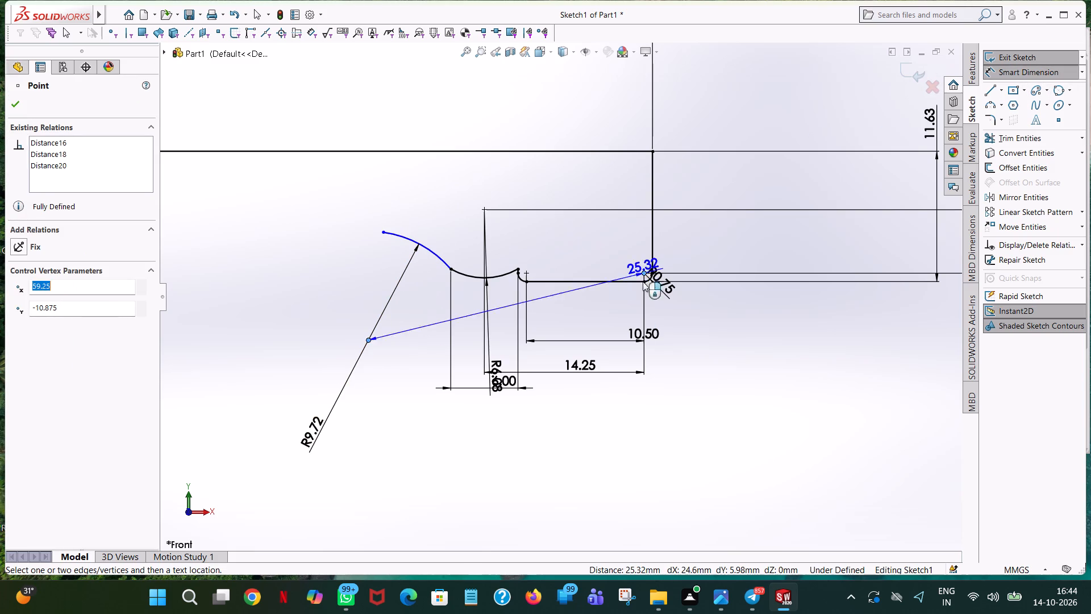
pyautogui.click(626, 410)
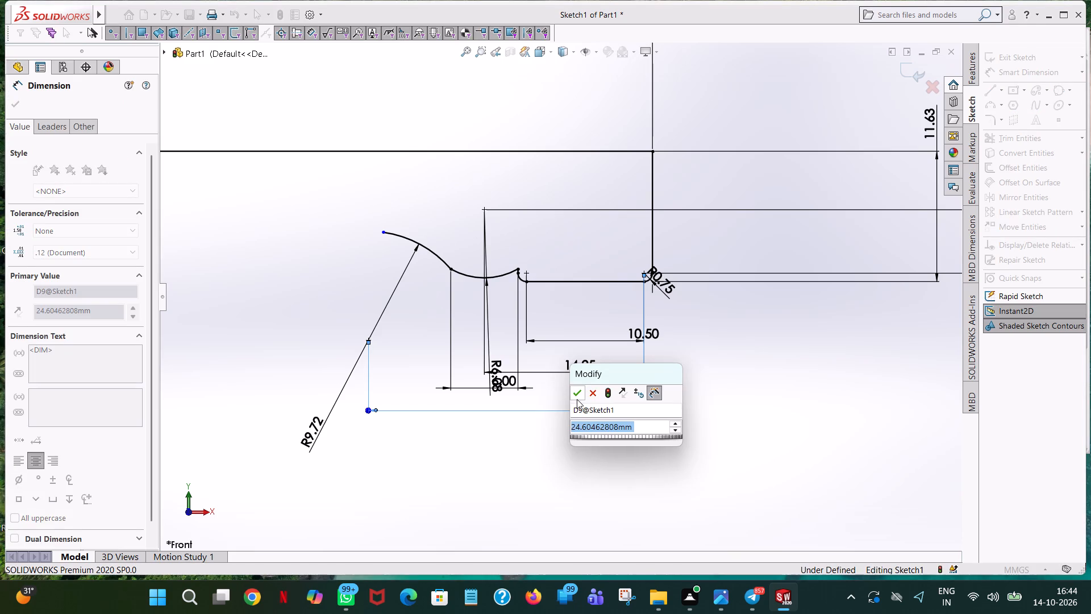
pyautogui.click(577, 399)
pyautogui.click(718, 372)
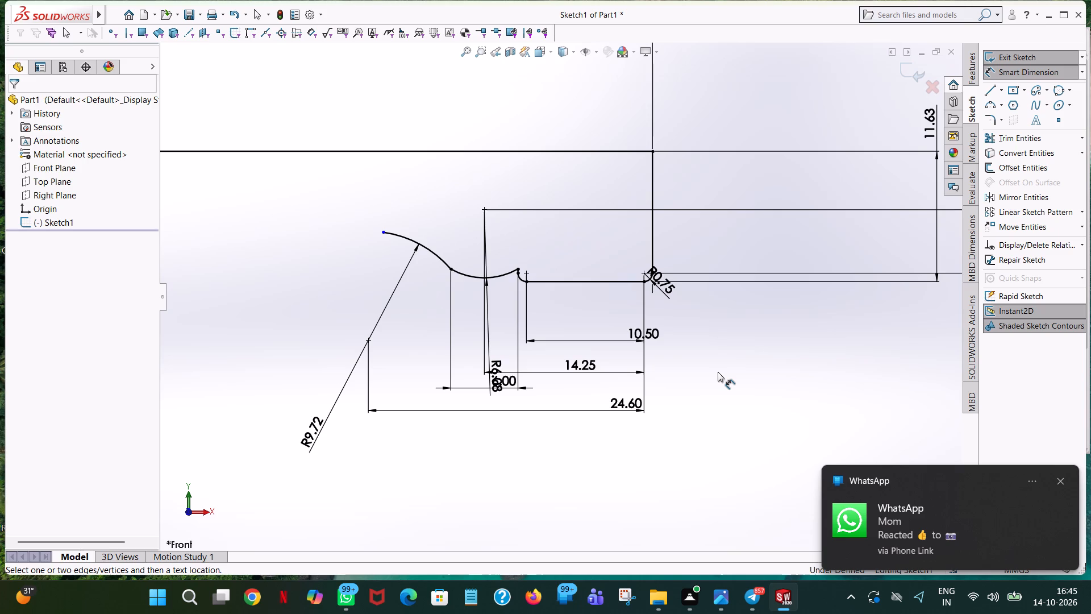
# Sketch a vertical line 12.96/2 mm long from the axis line toward the free end of the 9.72 mm arc.
pyautogui.click(405, 207)
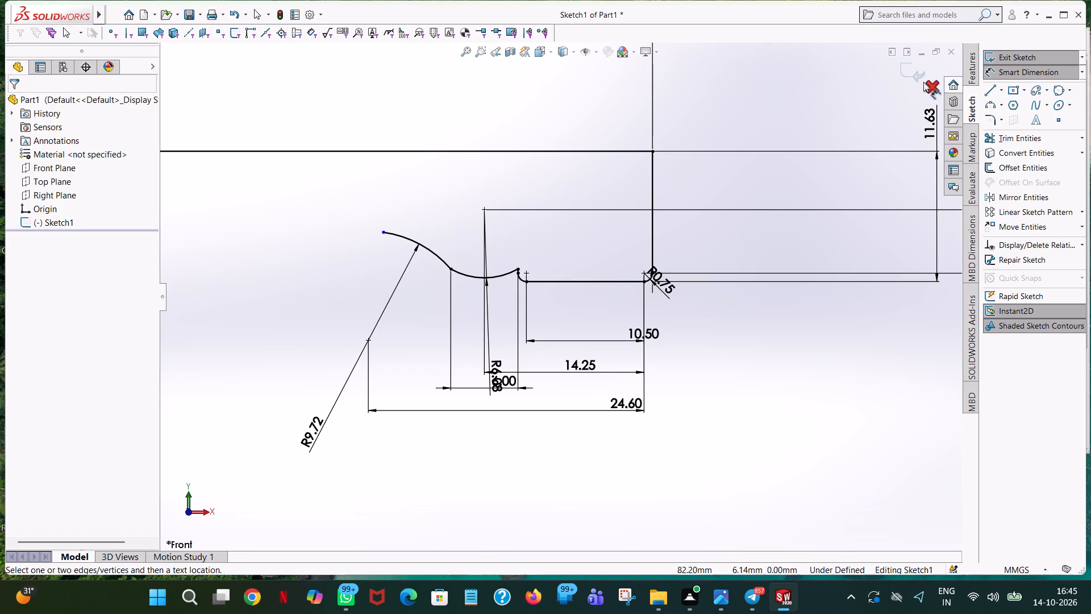
pyautogui.click(988, 94)
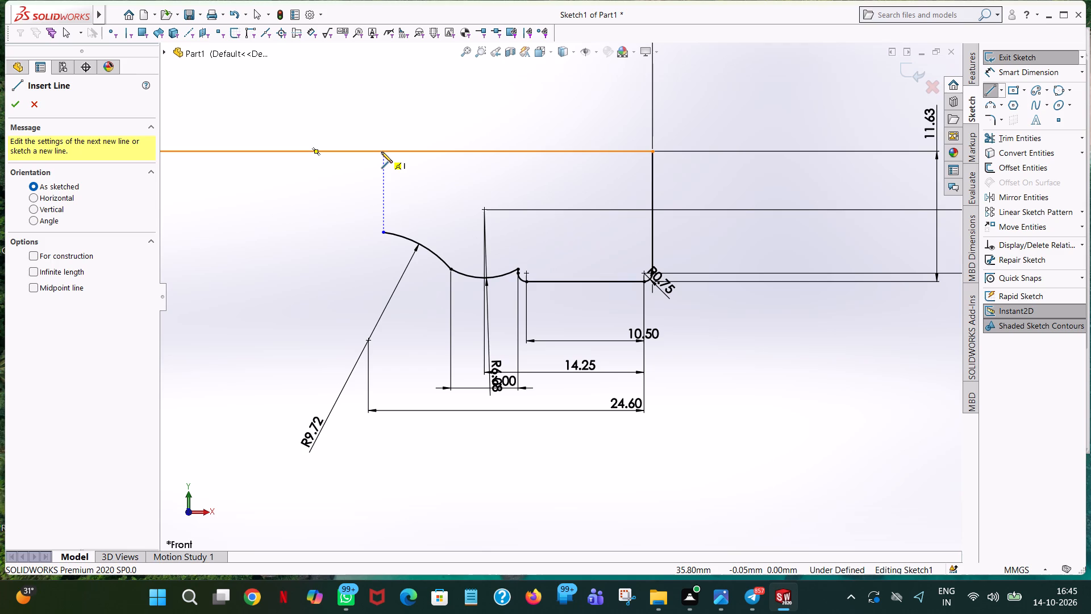
pyautogui.click(381, 152)
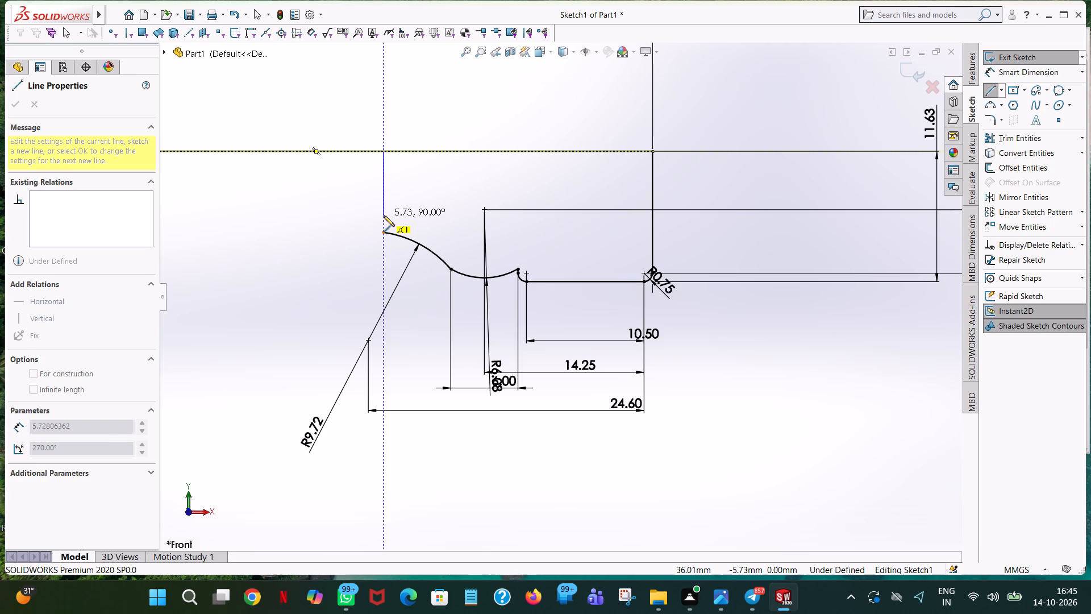
pyautogui.click(384, 215)
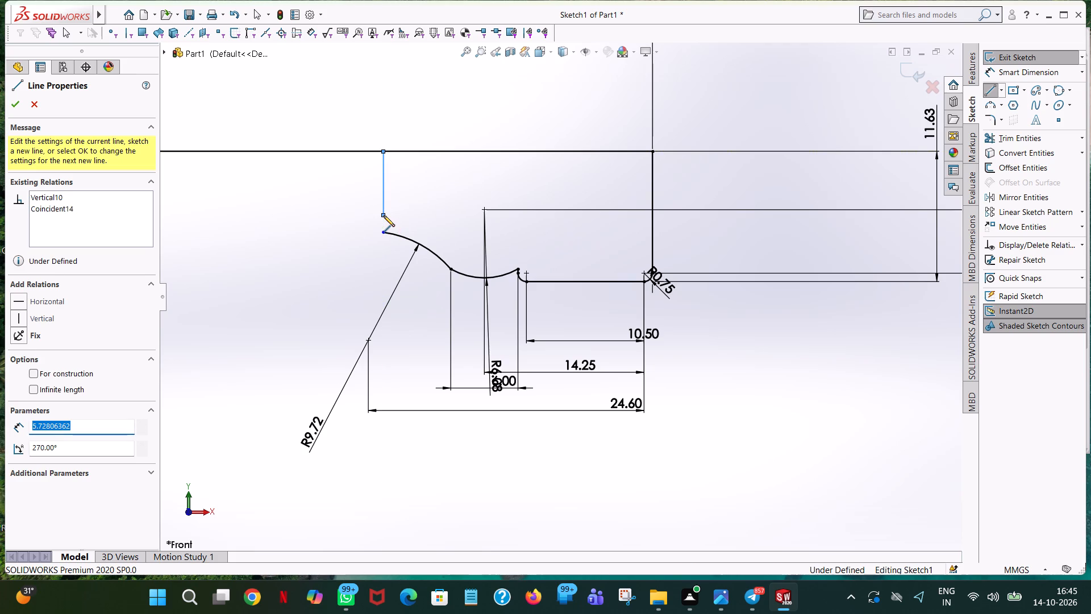
pyautogui.write('12.96/2')
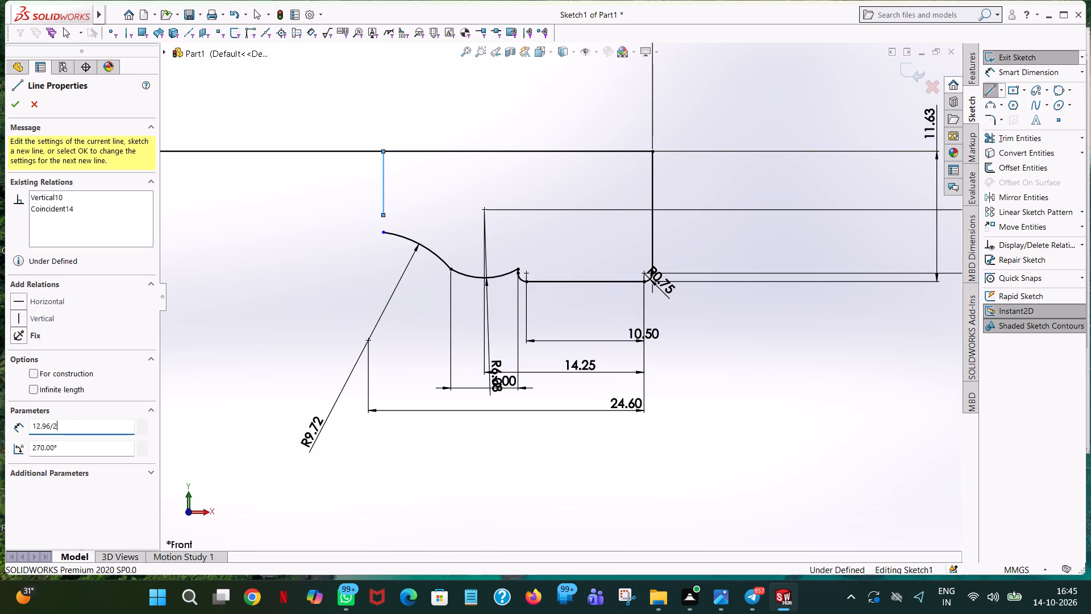
pyautogui.press('Return')
pyautogui.scroll(-7, 384, 215)
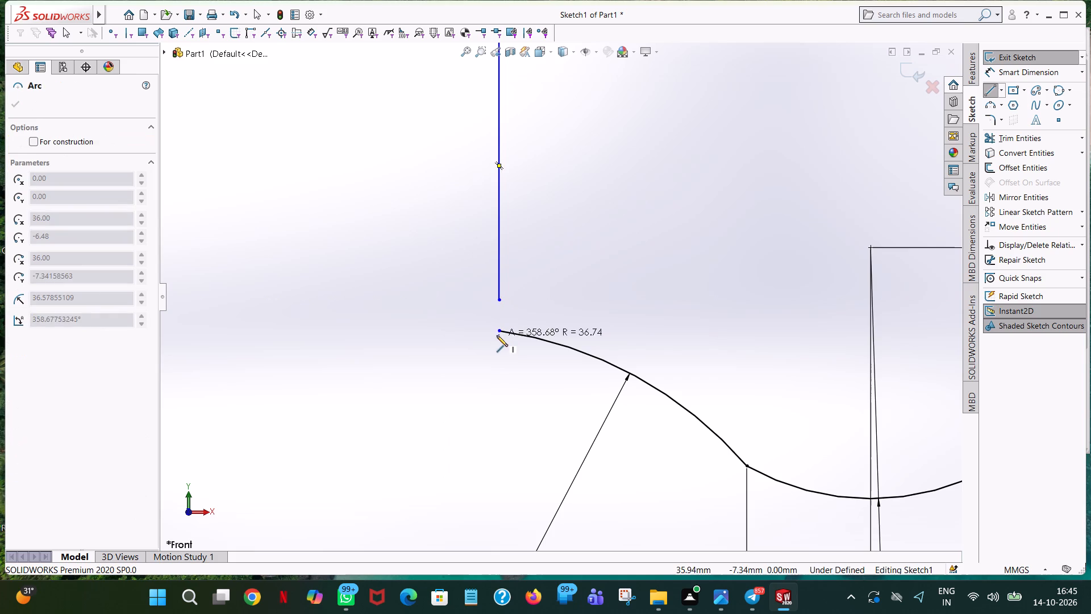
pyautogui.rightClick(526, 306)
pyautogui.click(538, 310)
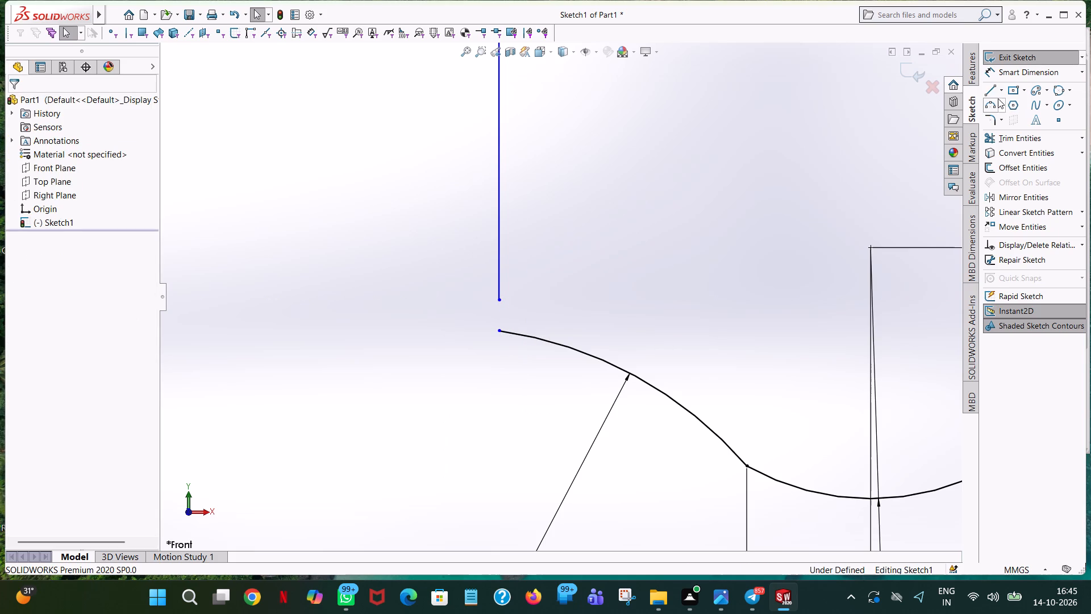
# Sketch a short vertical line about 0.75 mm long joining the 9.72 mm arc's free end to the 6.48 mm line's lower end.
pyautogui.click(992, 94)
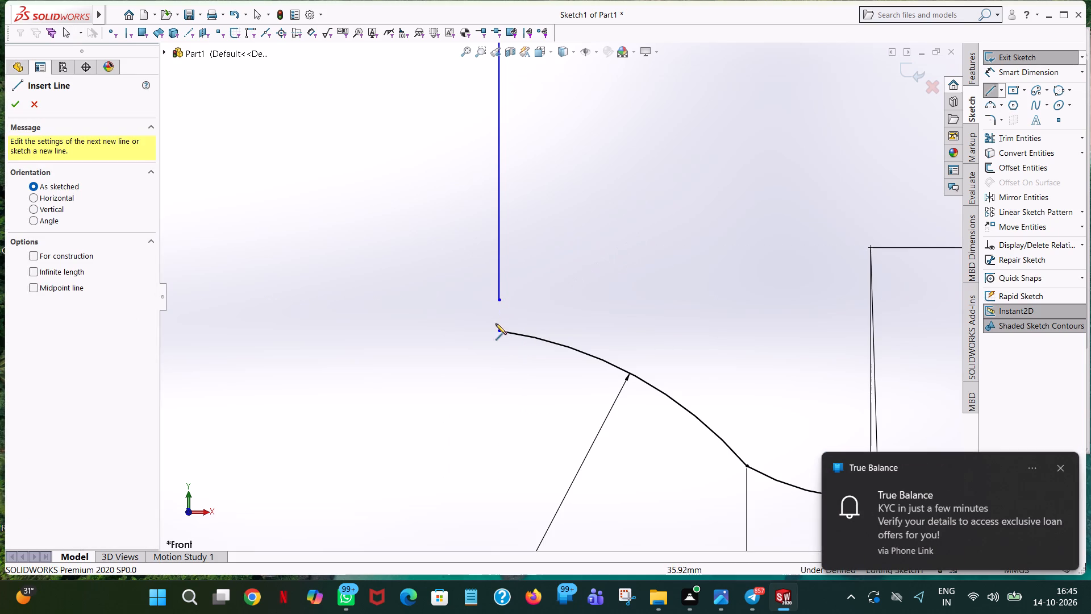
pyautogui.click(497, 331)
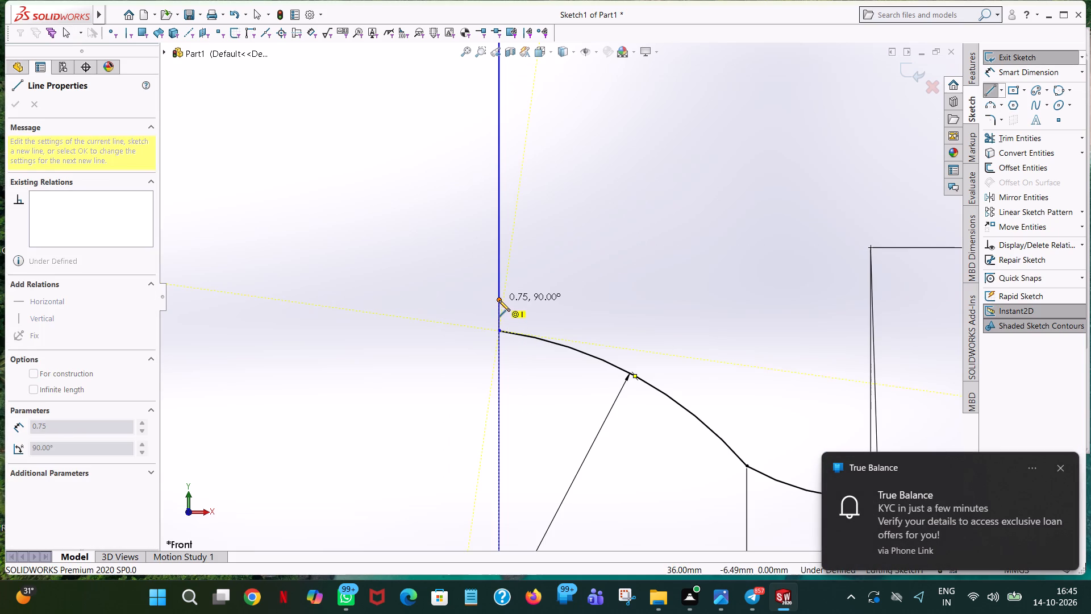
pyautogui.click(499, 300)
pyautogui.rightClick(499, 300)
pyautogui.click(528, 310)
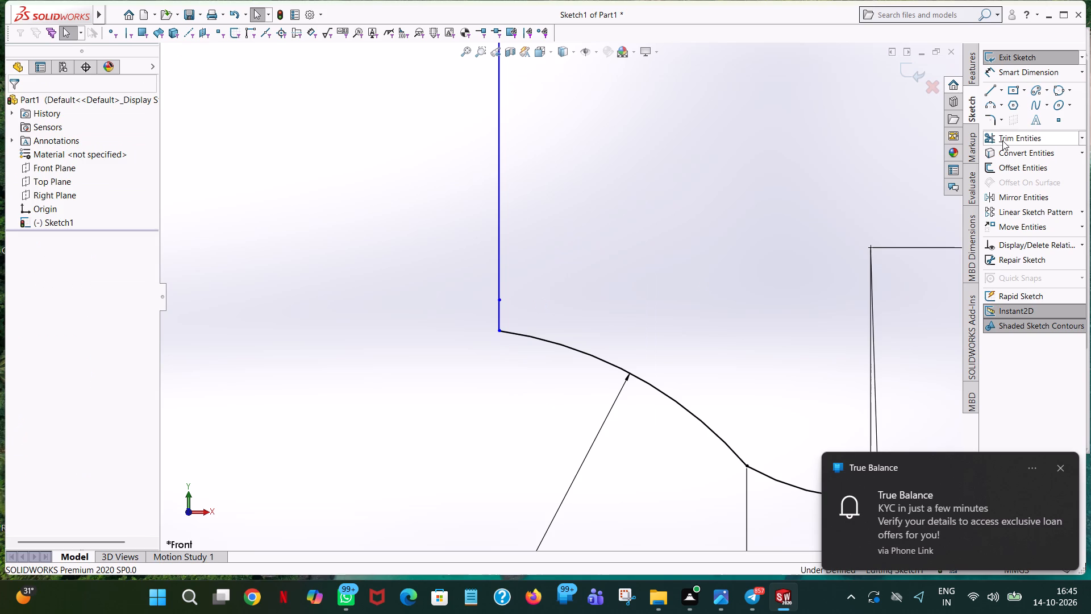
# Trim away the 6.48 mm vertical line between the axis line and the short vertical line.
pyautogui.click(1002, 140)
pyautogui.click(502, 150)
# Dimension the length of the short vertical line at the free end of the 9.72 mm arc.
pyautogui.scroll(3, 586, 169)
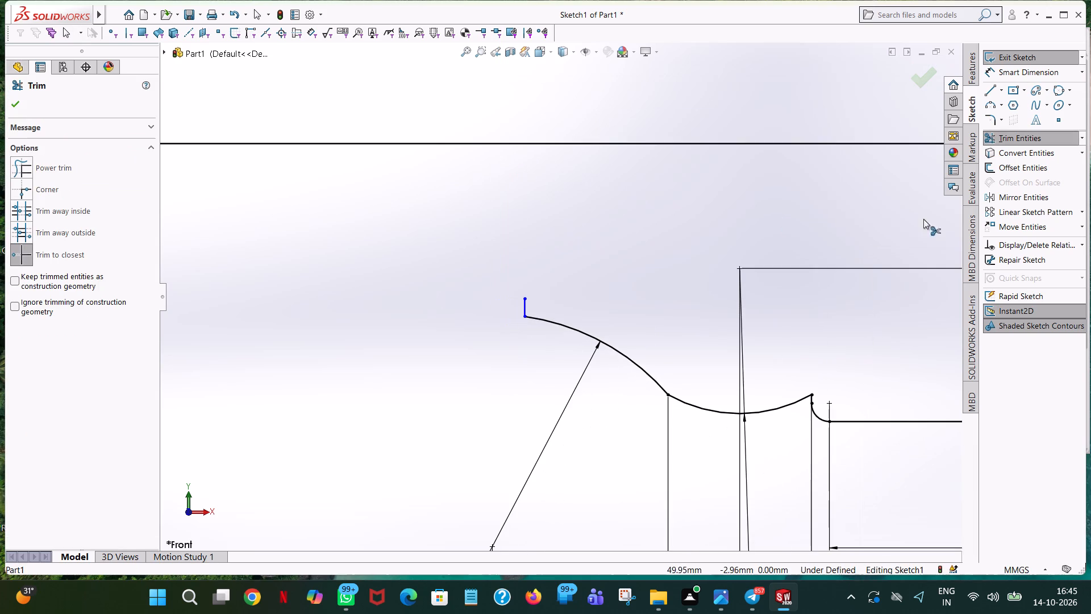
pyautogui.click(990, 92)
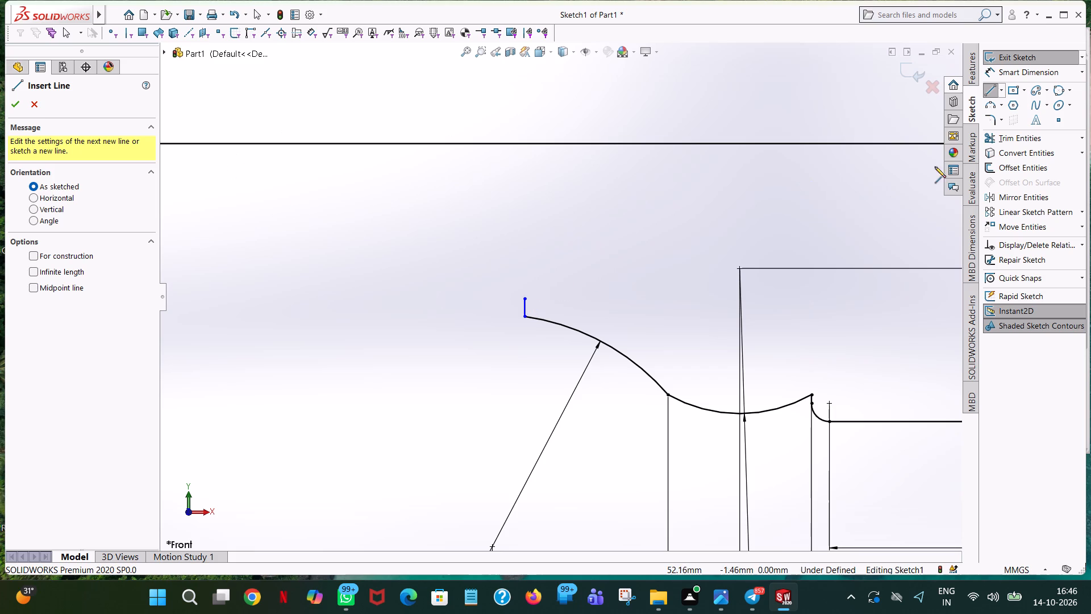
pyautogui.click(1025, 73)
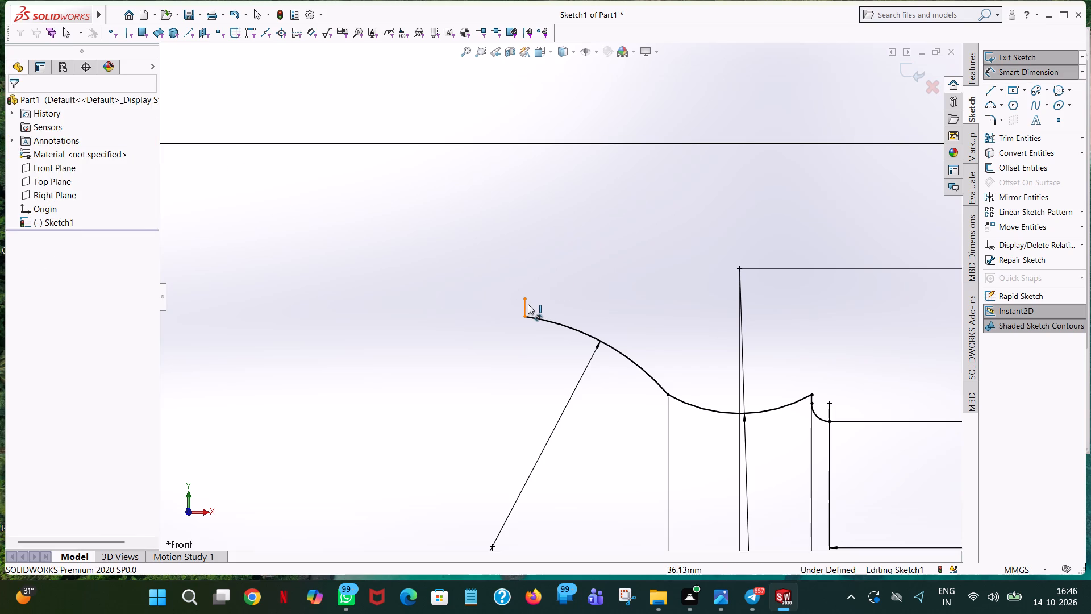
pyautogui.click(528, 305)
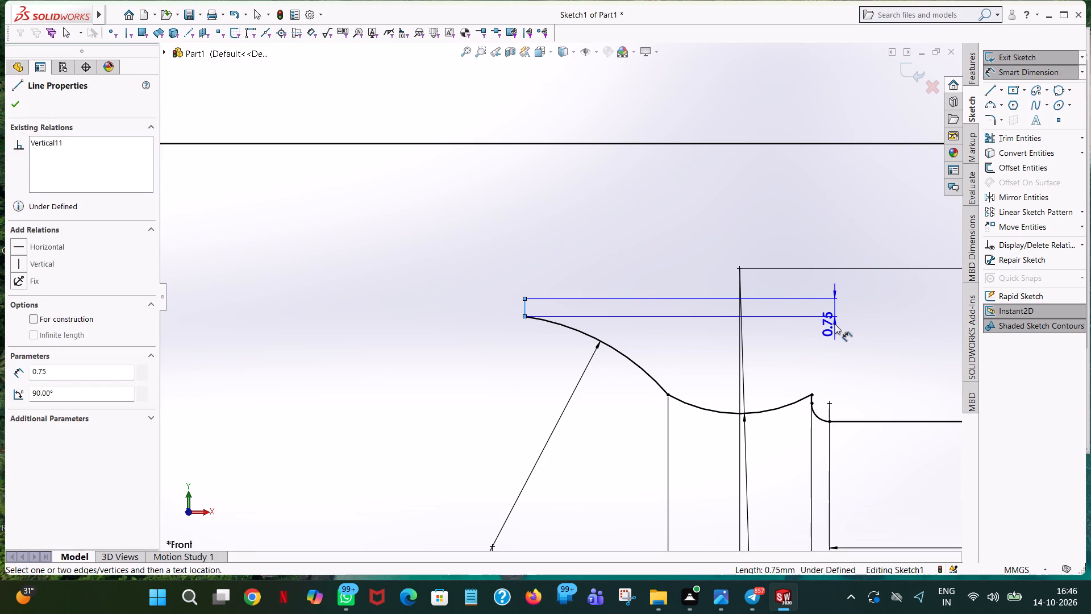
pyautogui.scroll(7, 835, 325)
pyautogui.click(911, 318)
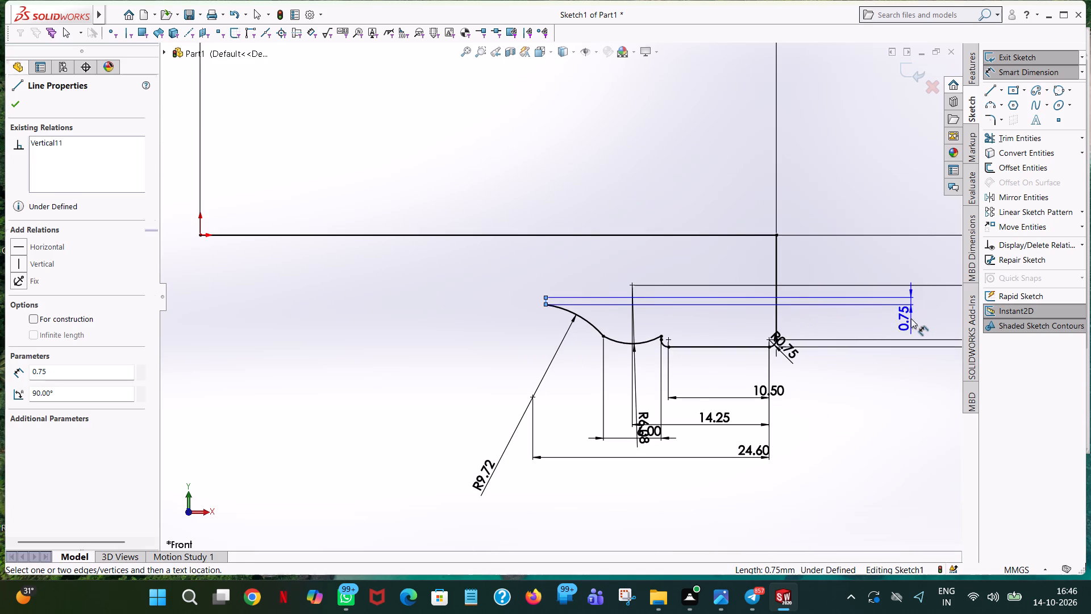
pyautogui.click(859, 302)
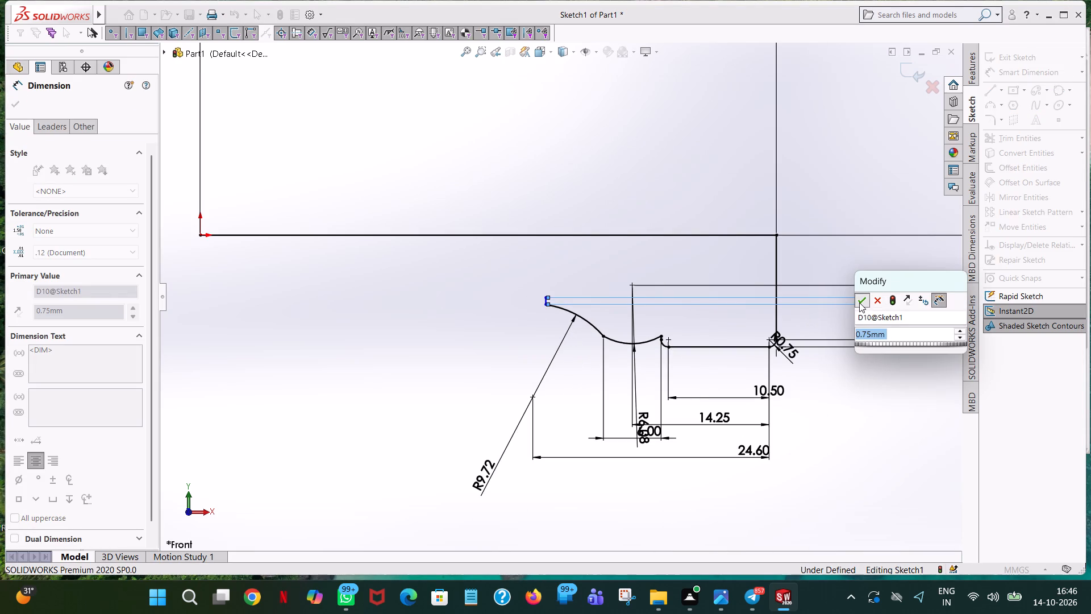
# Dimension the horizontal distance from the origin to the short vertical line at the 9.72 mm arc's free end.
pyautogui.scroll(-4, 513, 275)
pyautogui.scroll(-4, 642, 301)
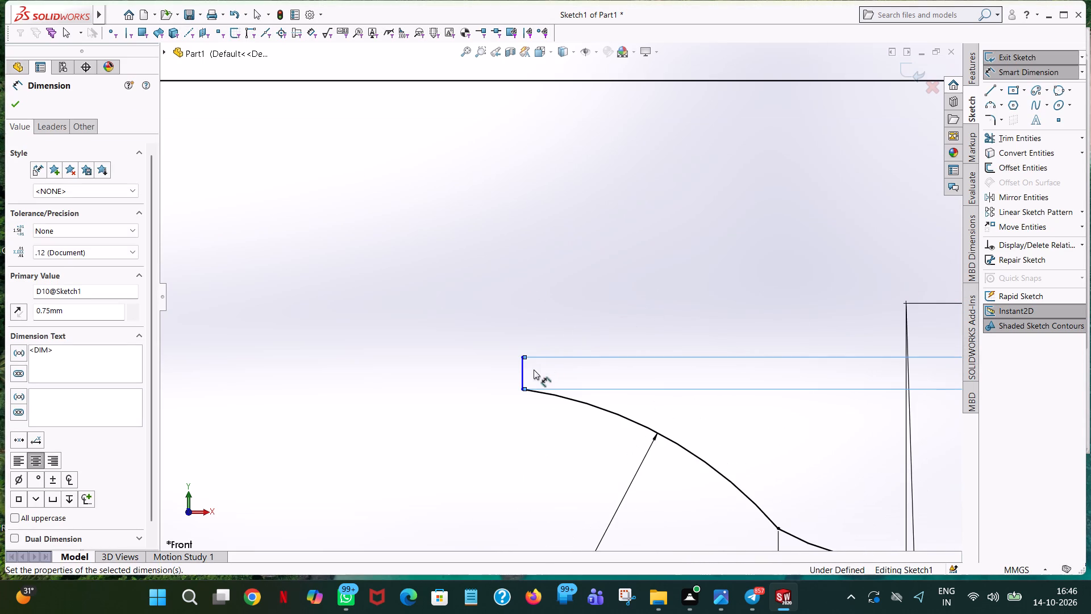
pyautogui.click(520, 374)
pyautogui.scroll(9, 530, 385)
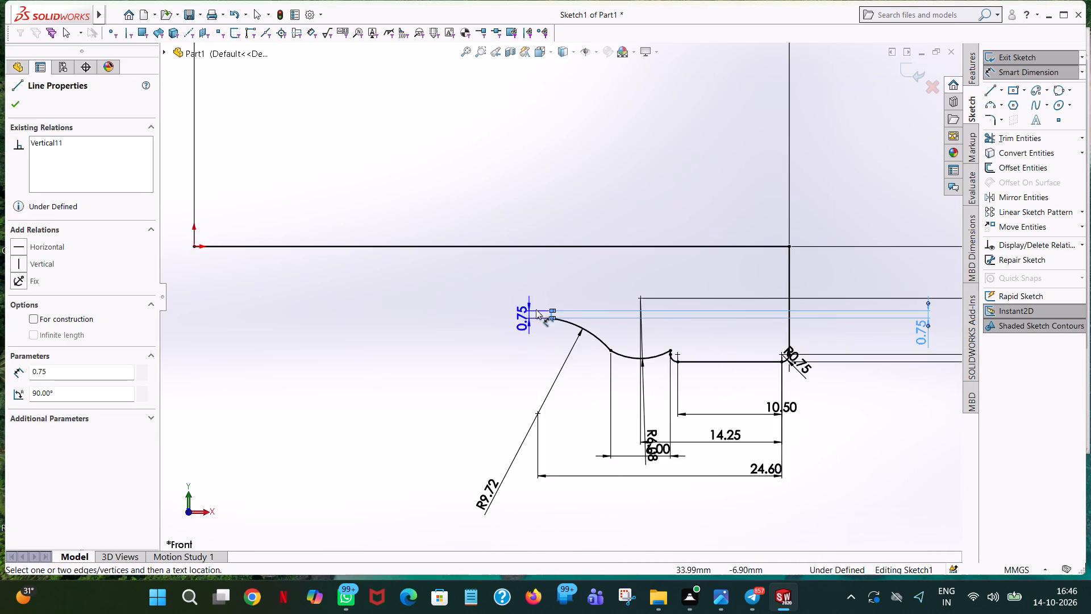
pyautogui.click(564, 244)
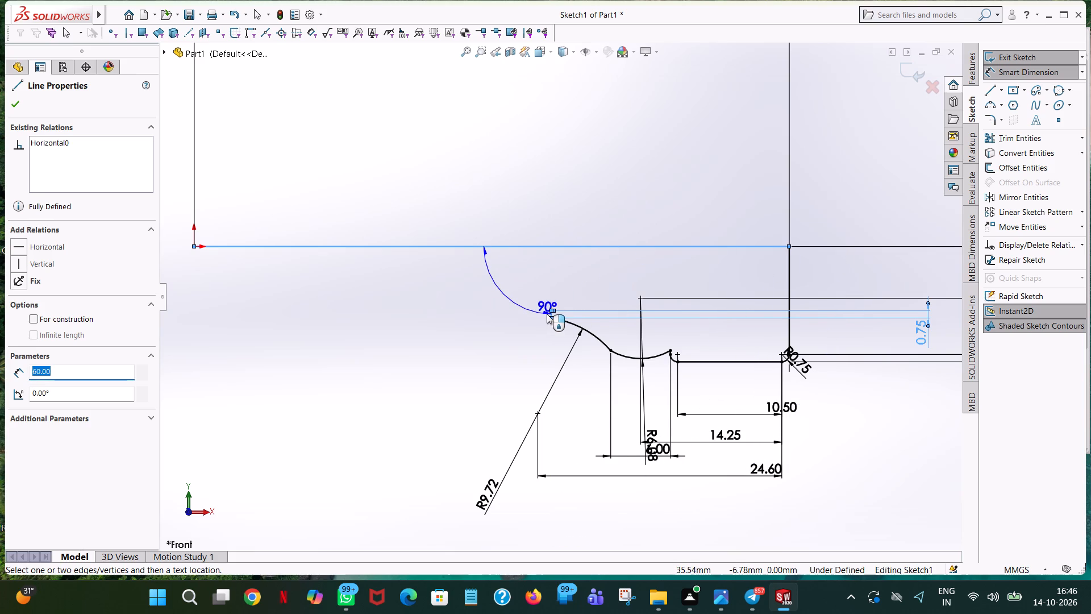
pyautogui.press('Escape')
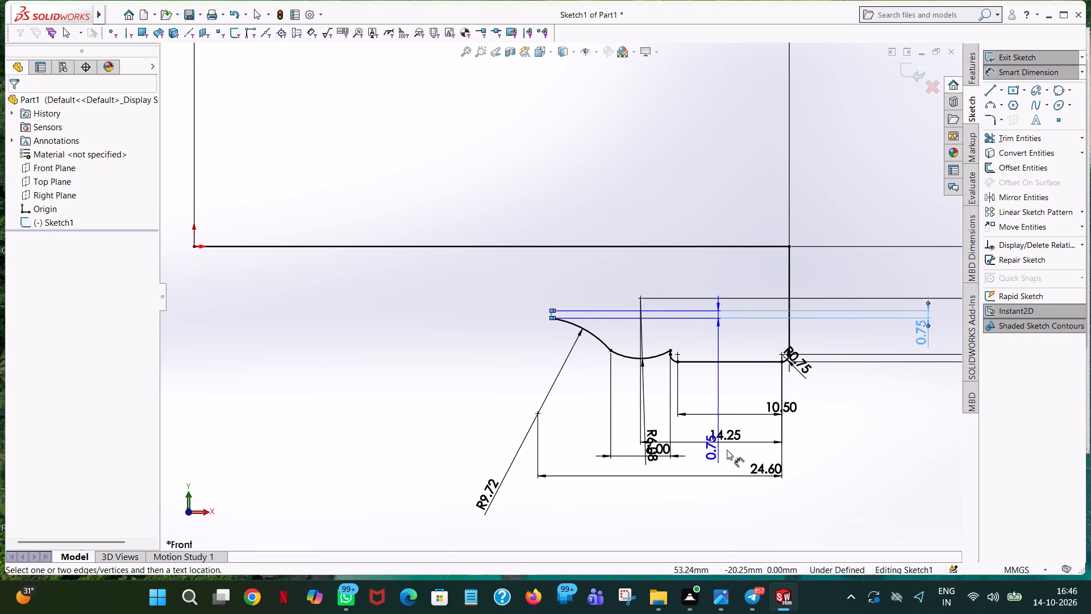
pyautogui.click(728, 363)
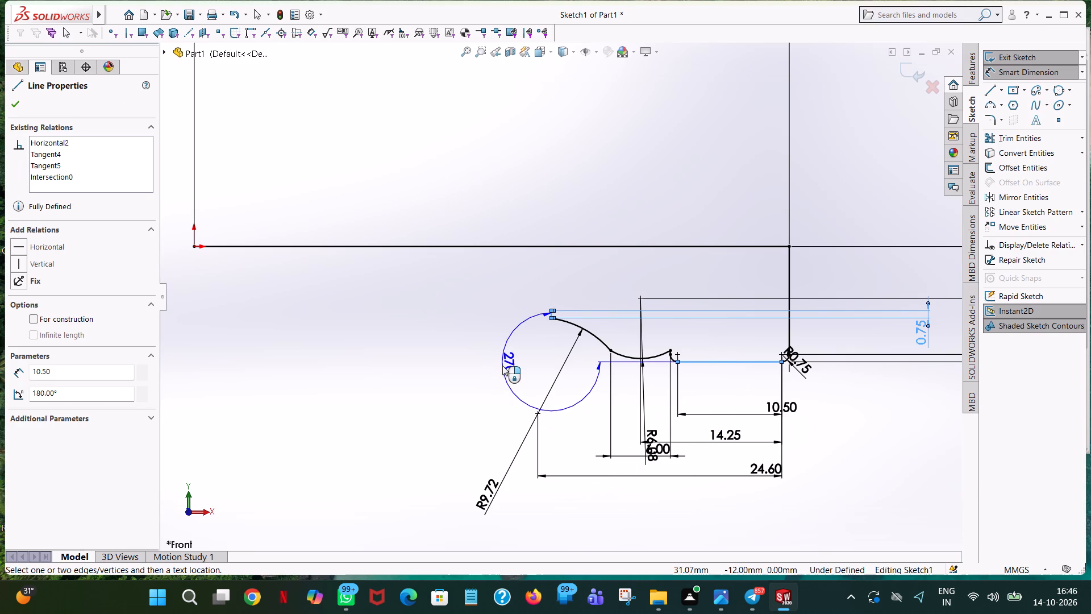
pyautogui.press('Escape')
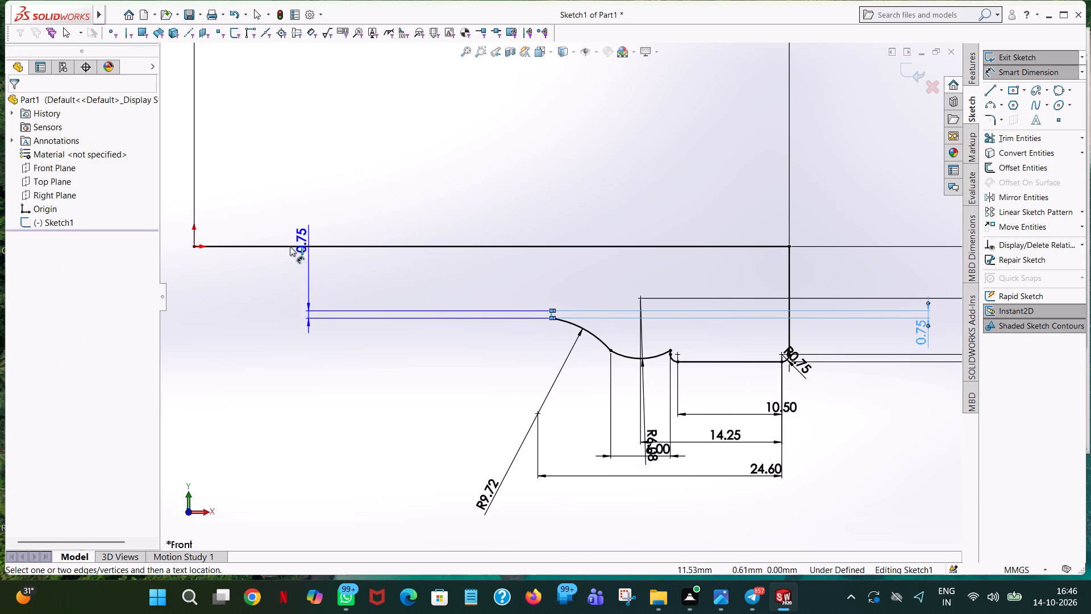
pyautogui.click(193, 244)
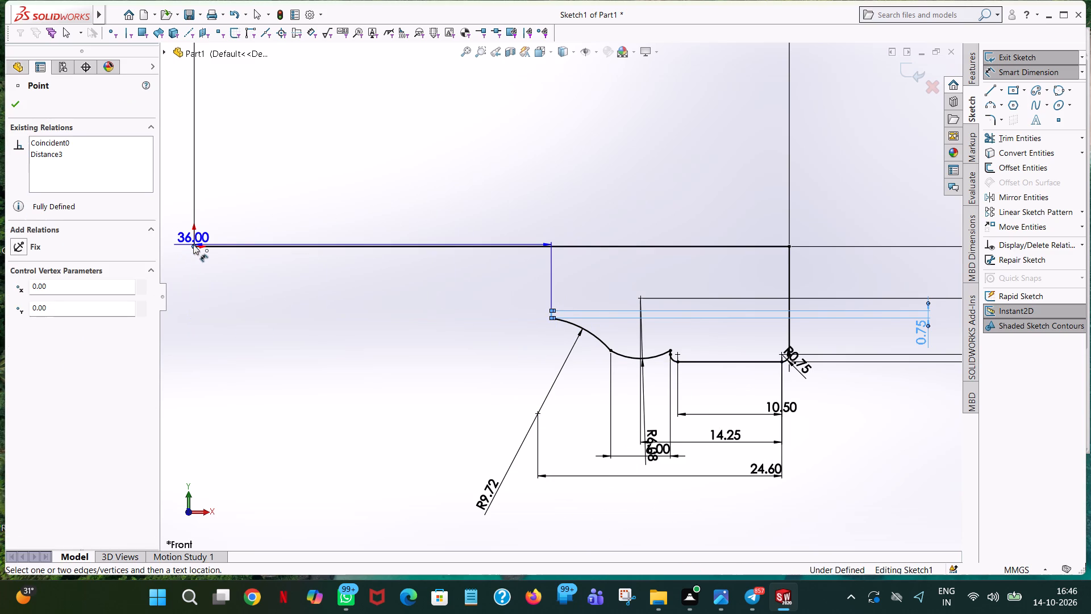
pyautogui.click(464, 159)
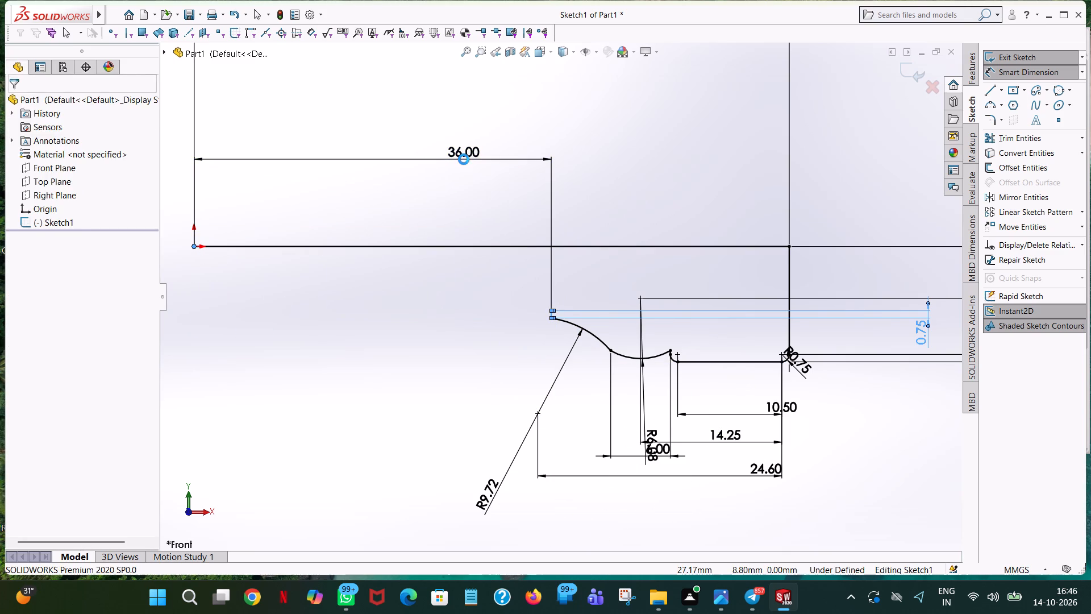
pyautogui.click(414, 142)
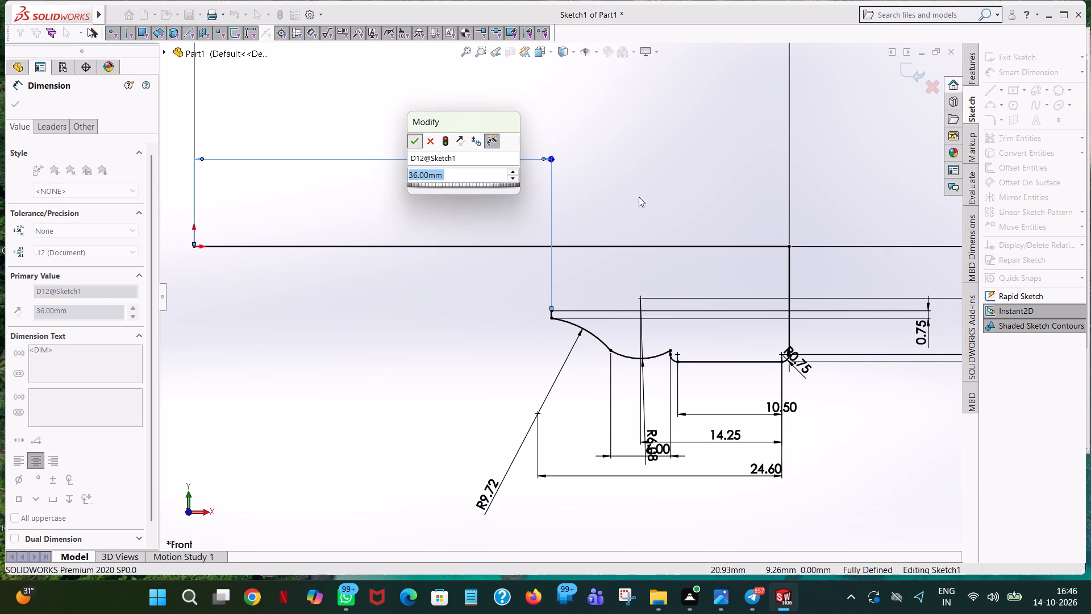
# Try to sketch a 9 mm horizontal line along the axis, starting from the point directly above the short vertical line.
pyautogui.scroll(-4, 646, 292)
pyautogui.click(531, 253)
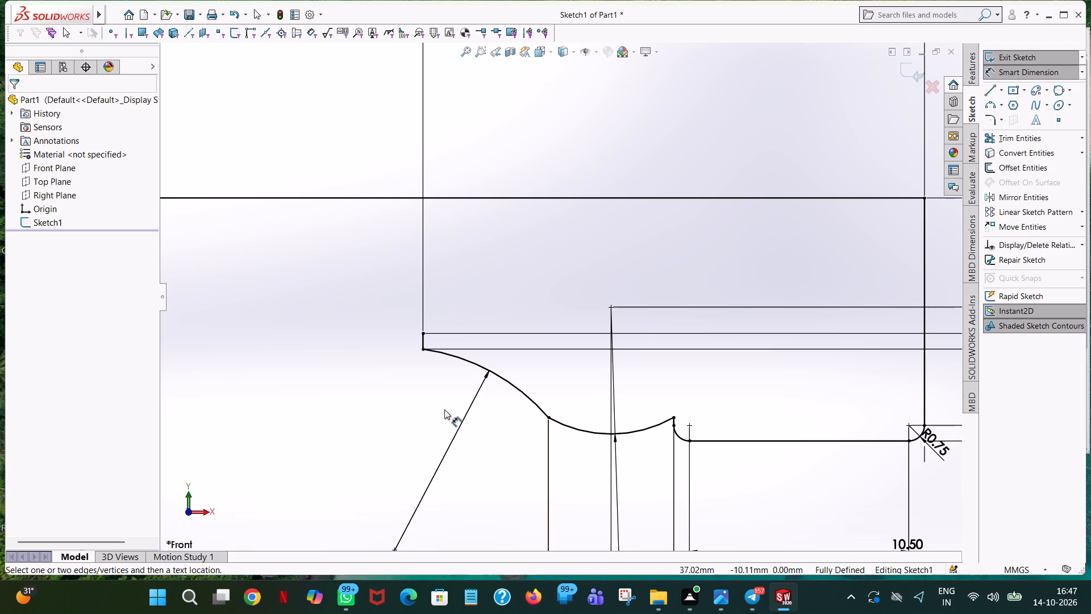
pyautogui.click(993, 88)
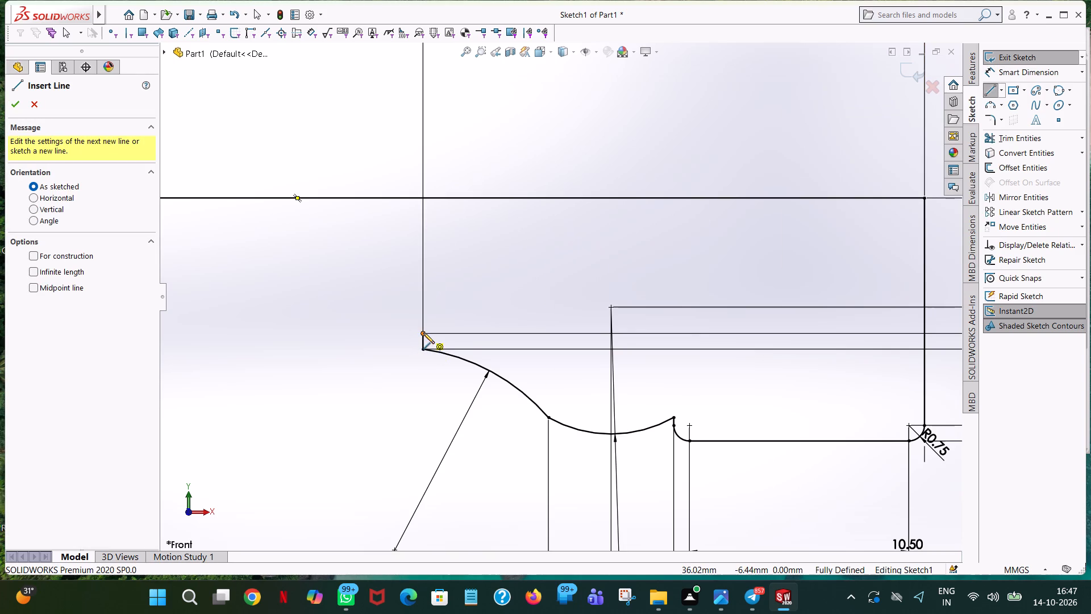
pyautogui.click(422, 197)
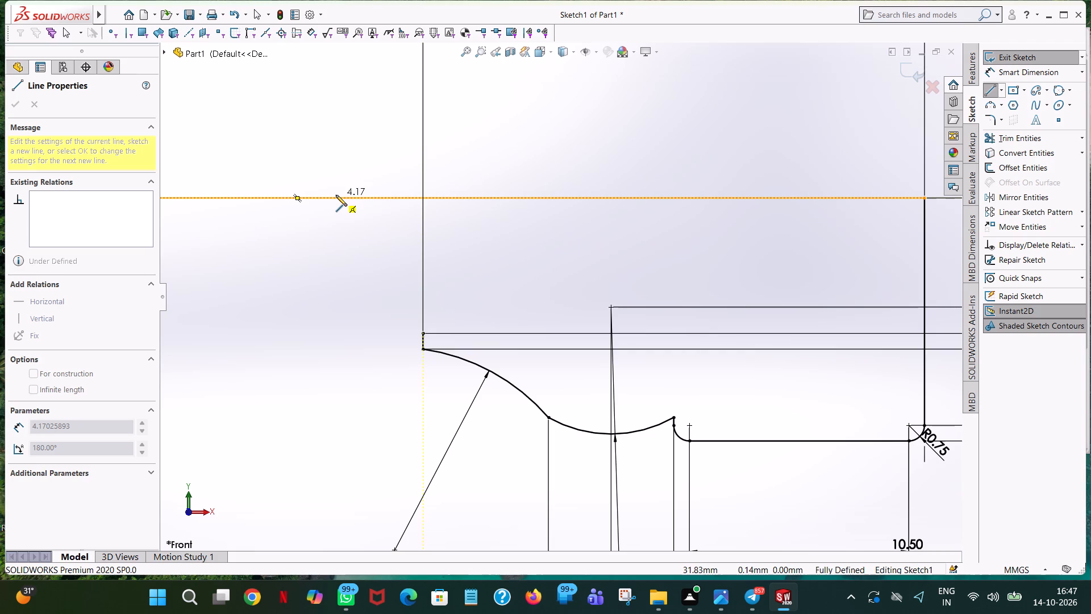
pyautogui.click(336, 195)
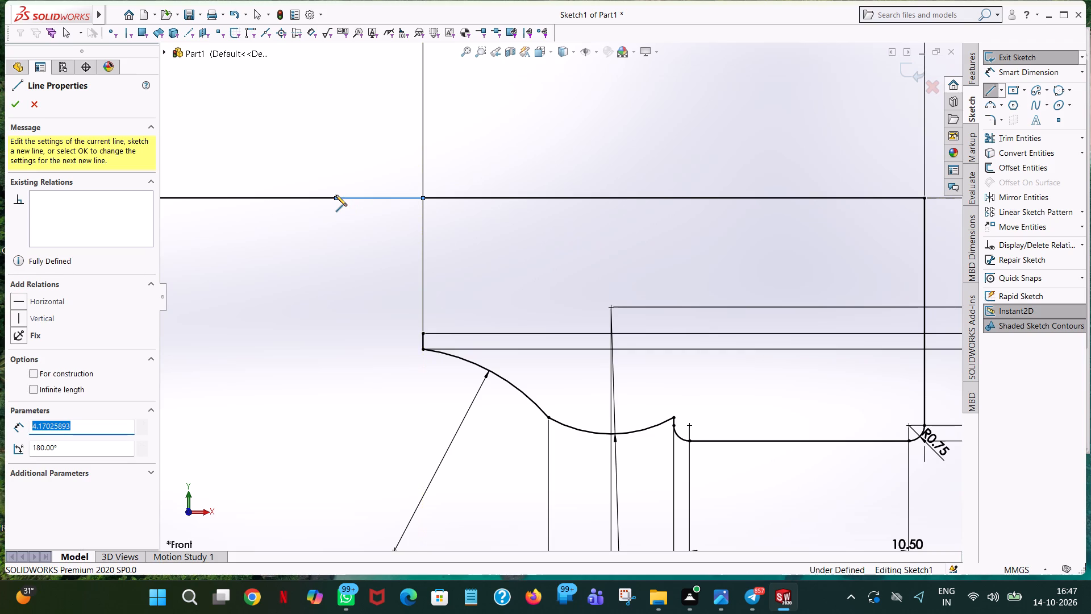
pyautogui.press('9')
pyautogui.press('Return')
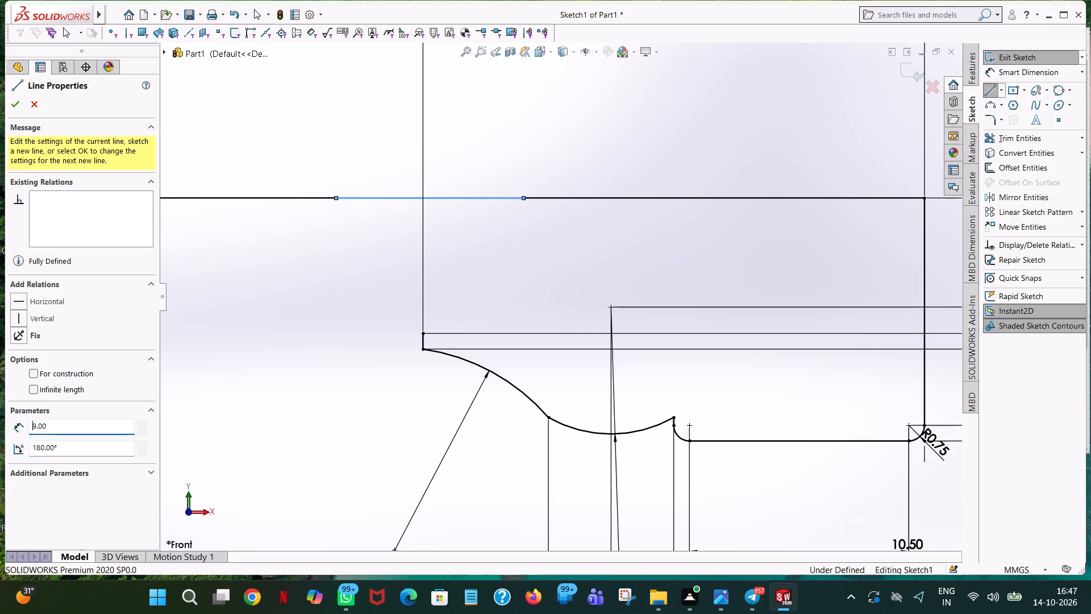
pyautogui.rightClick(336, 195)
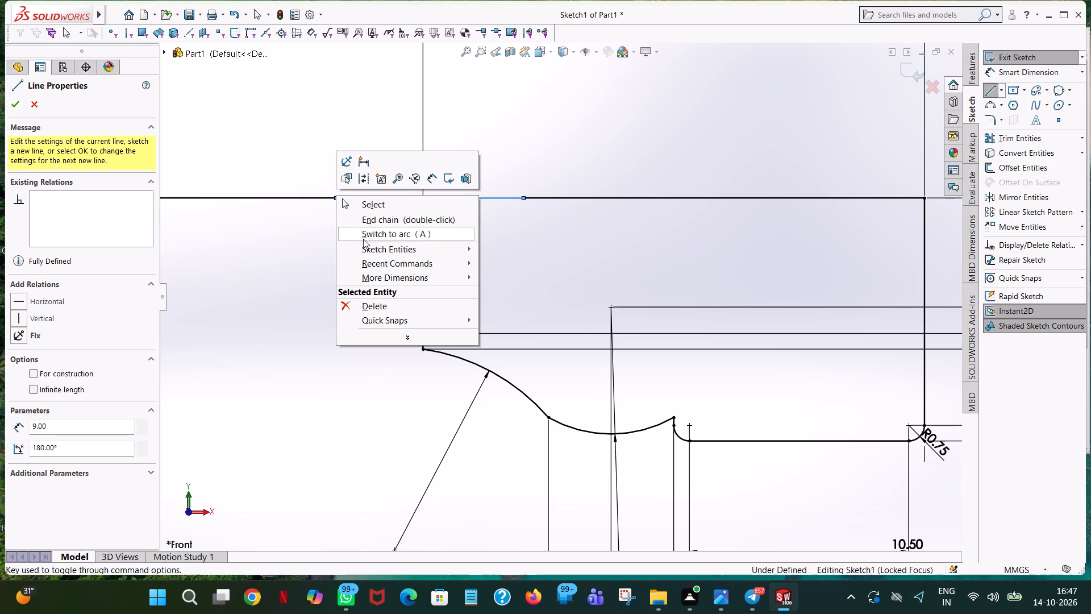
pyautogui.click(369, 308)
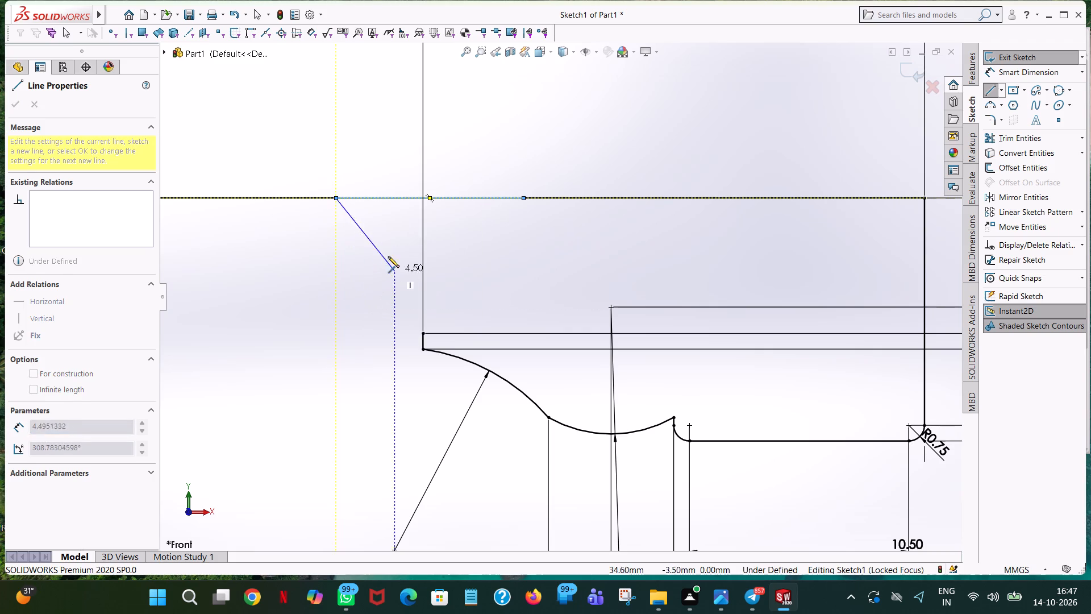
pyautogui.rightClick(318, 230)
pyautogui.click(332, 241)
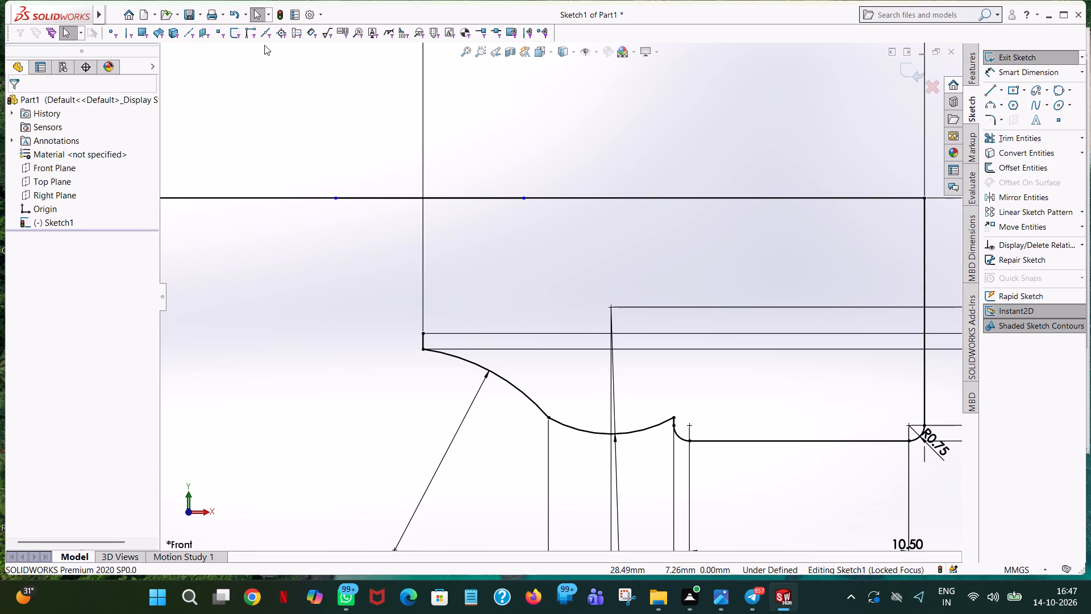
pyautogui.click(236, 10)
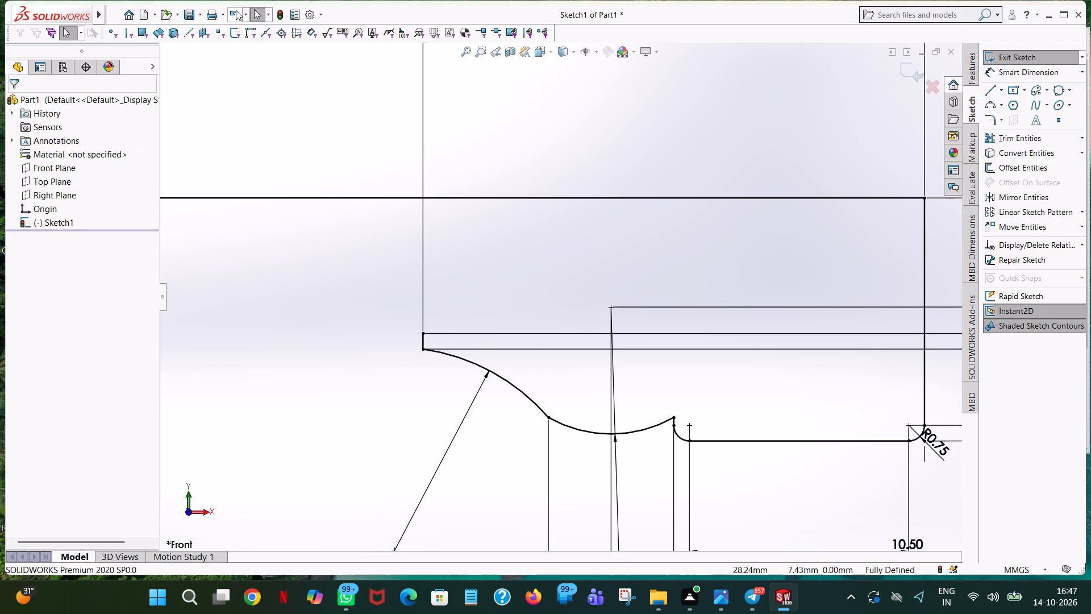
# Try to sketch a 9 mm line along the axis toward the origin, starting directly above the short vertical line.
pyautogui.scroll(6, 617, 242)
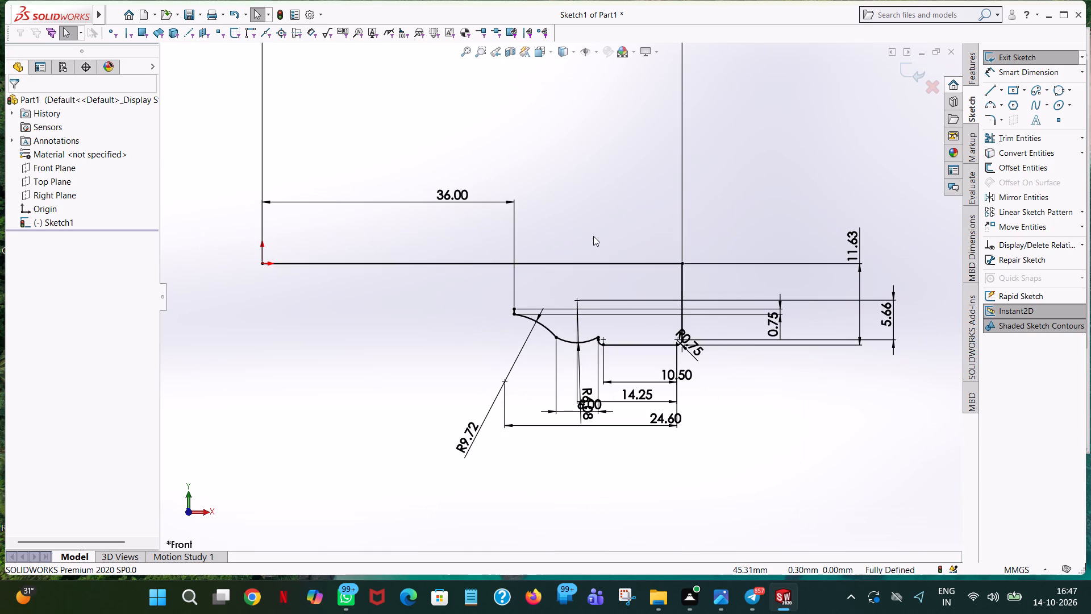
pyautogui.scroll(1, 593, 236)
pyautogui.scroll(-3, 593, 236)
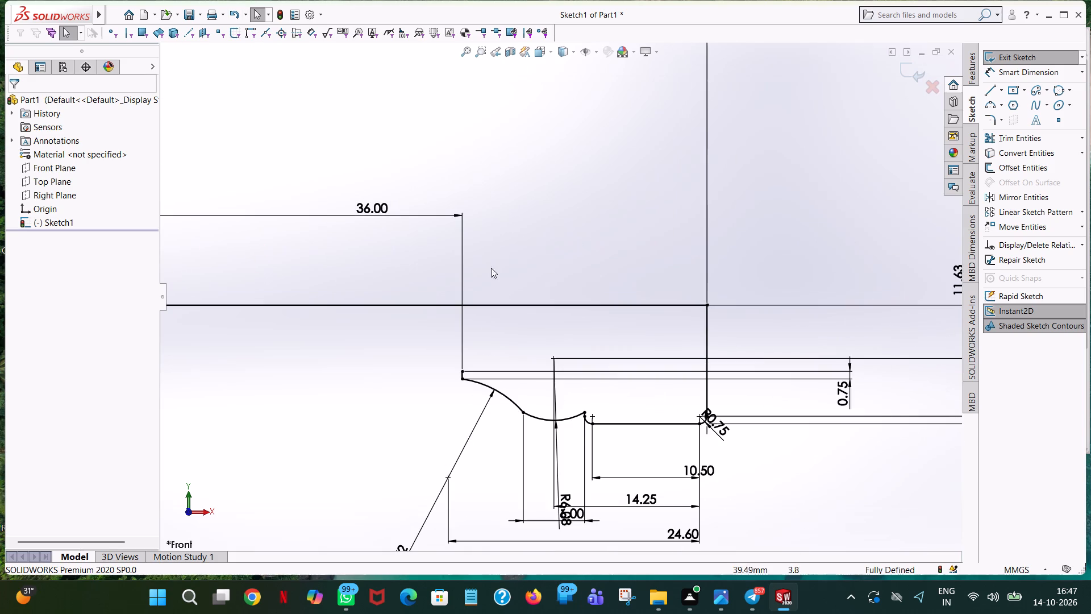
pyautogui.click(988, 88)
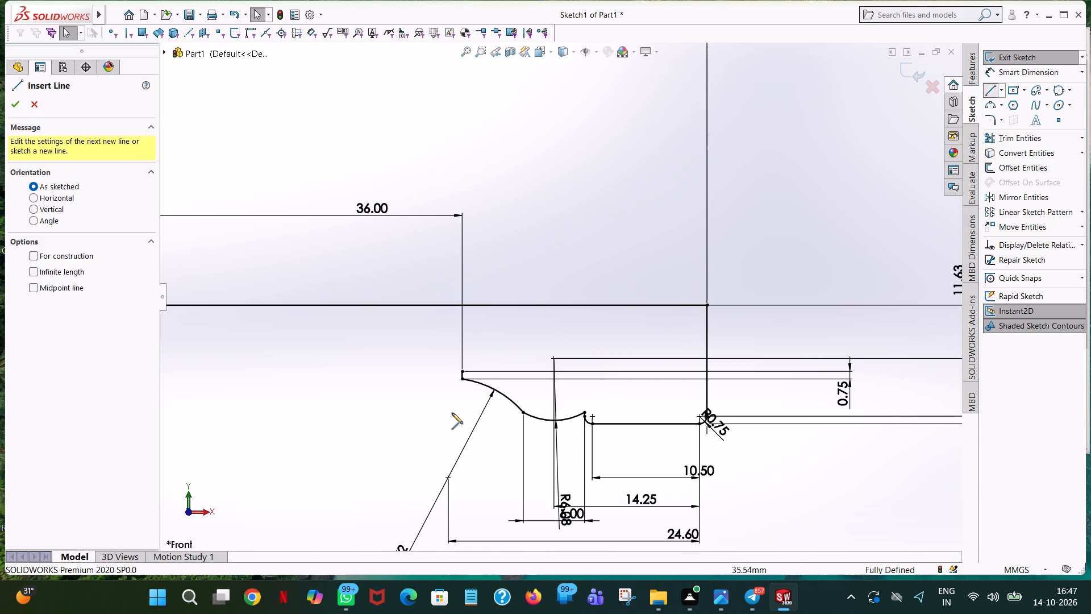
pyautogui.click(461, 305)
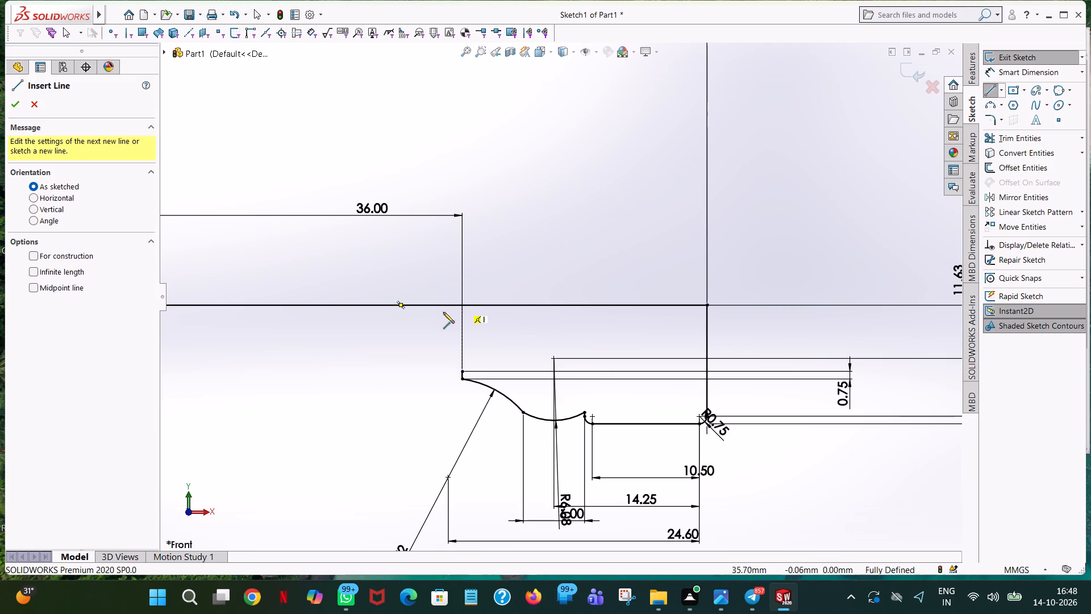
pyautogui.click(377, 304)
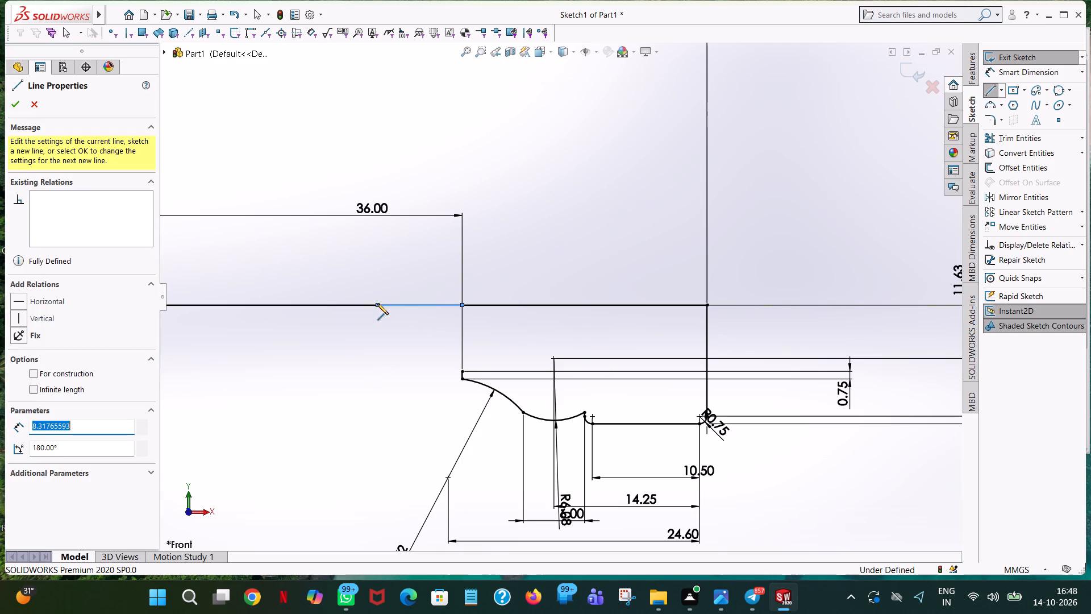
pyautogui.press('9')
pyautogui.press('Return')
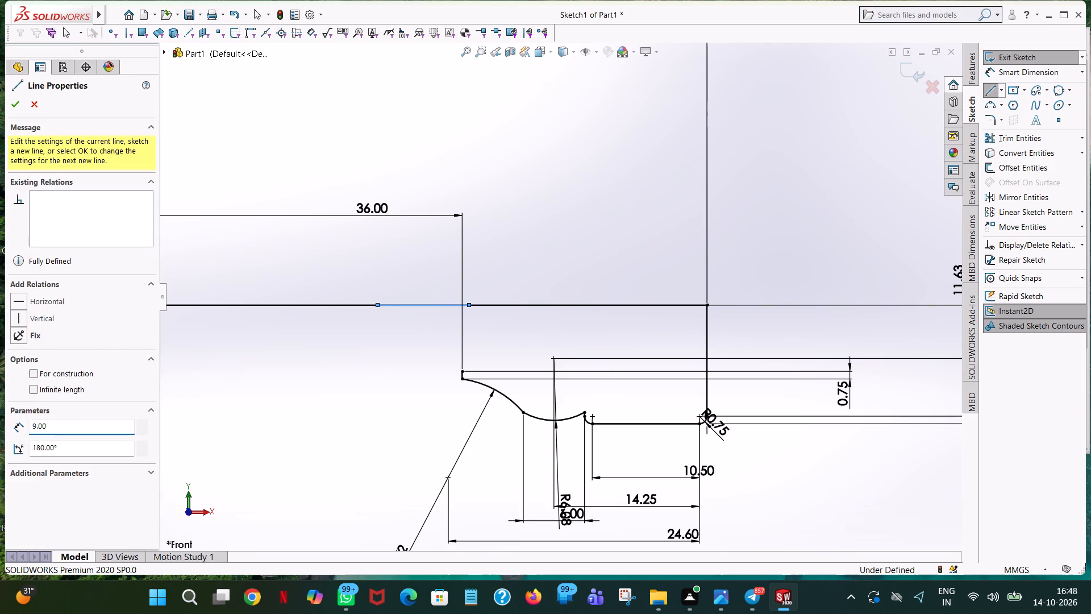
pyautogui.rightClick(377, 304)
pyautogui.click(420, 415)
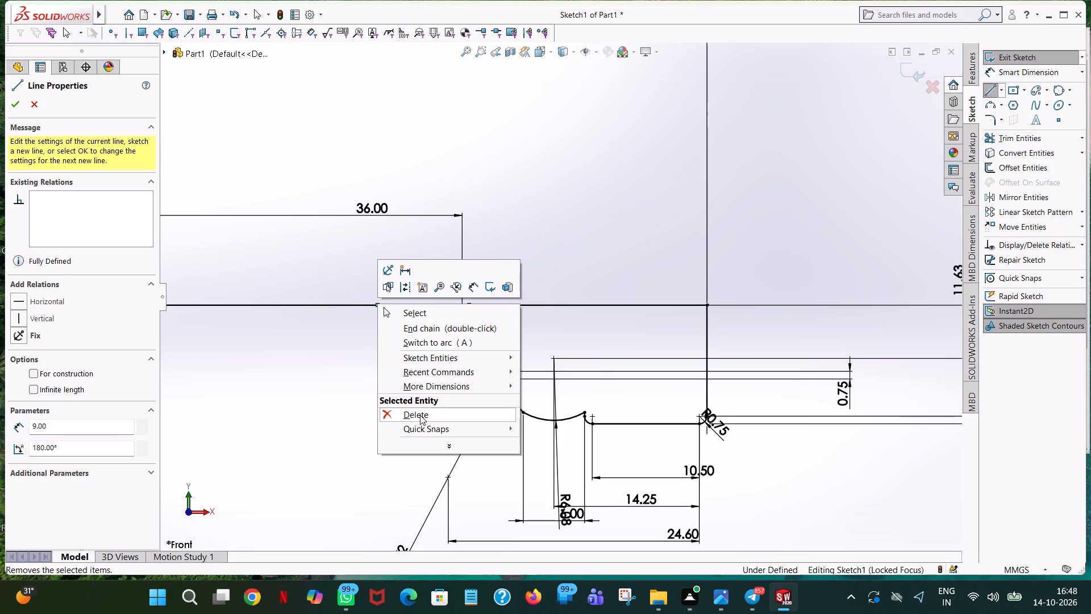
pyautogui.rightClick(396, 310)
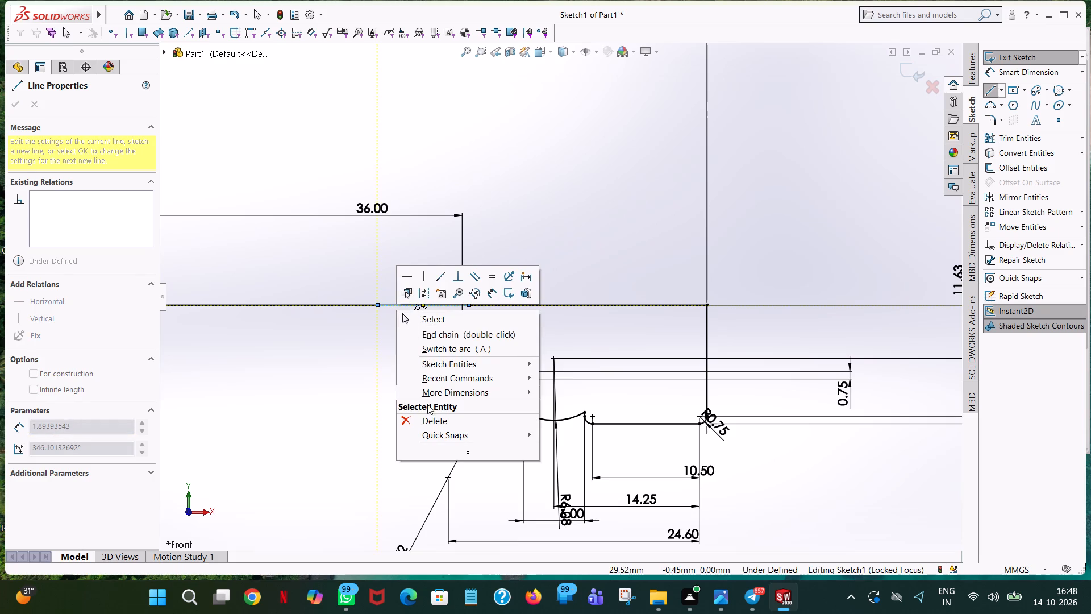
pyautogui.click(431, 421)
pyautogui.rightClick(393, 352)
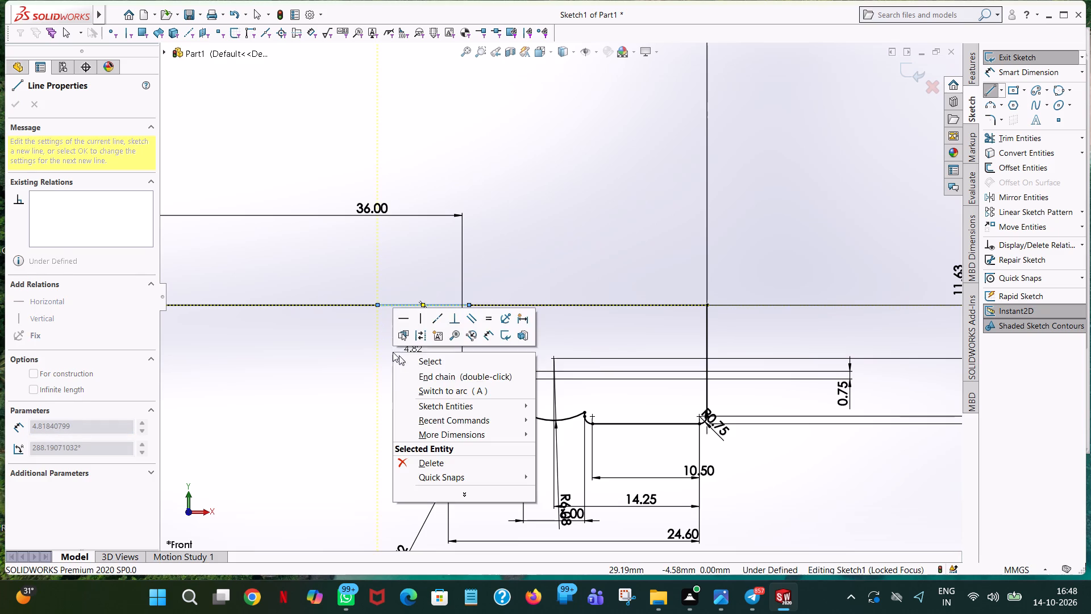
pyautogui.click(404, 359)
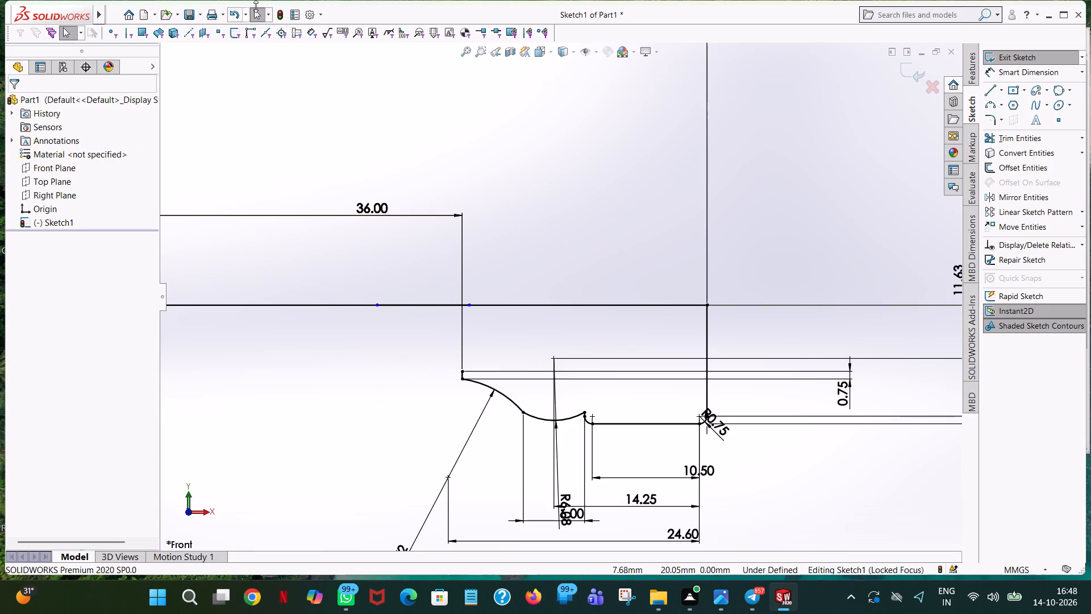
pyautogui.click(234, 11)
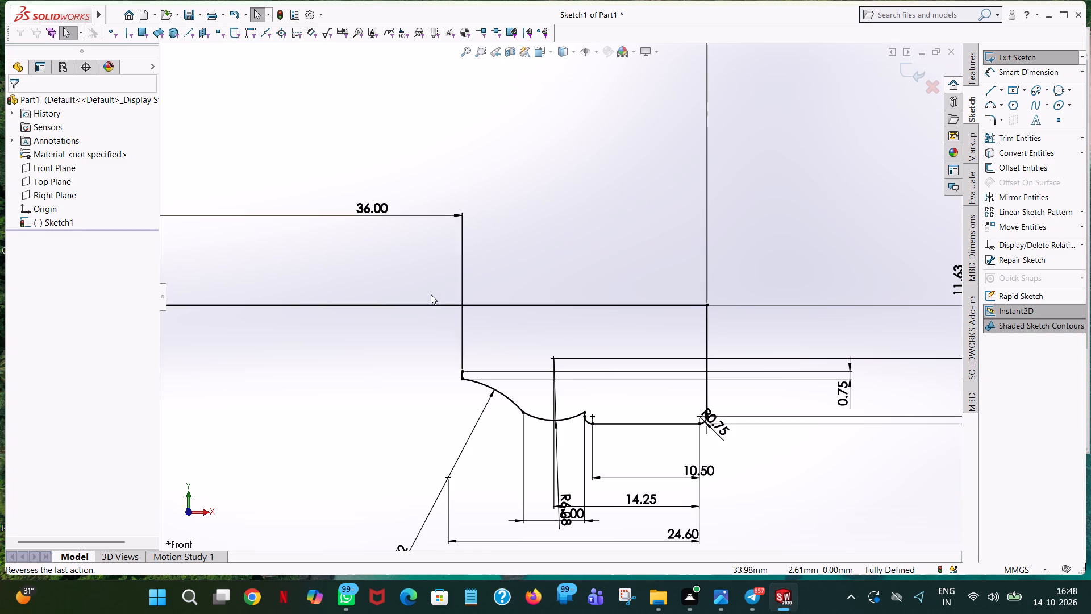
# Sketch a vertical line from the short vertical line's upper end to the axis, continuing 9 mm along the axis toward the origin.
pyautogui.scroll(-4, 428, 321)
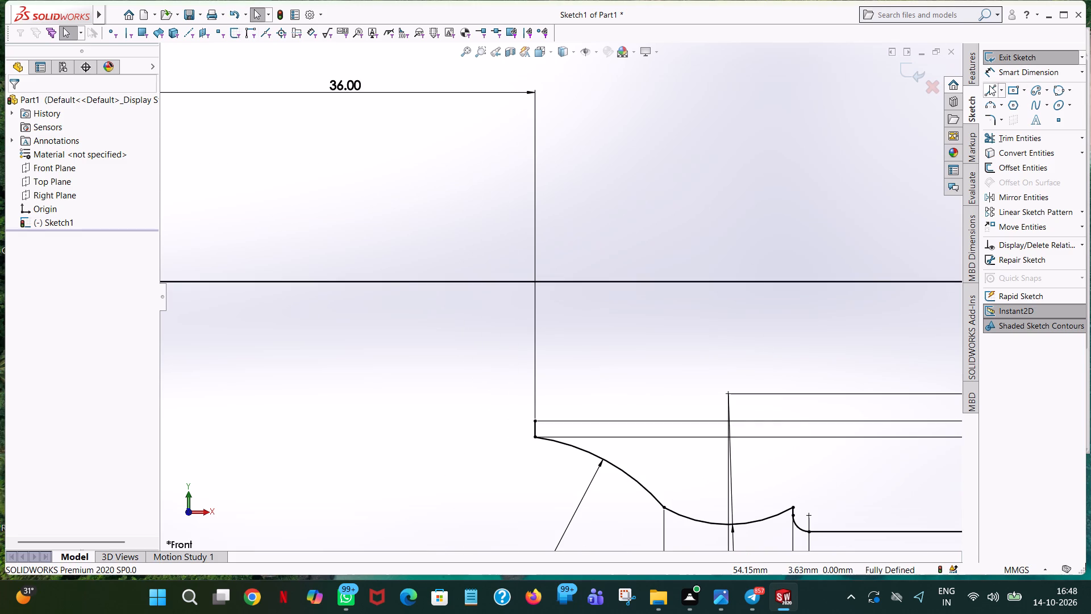
pyautogui.click(989, 85)
pyautogui.click(535, 422)
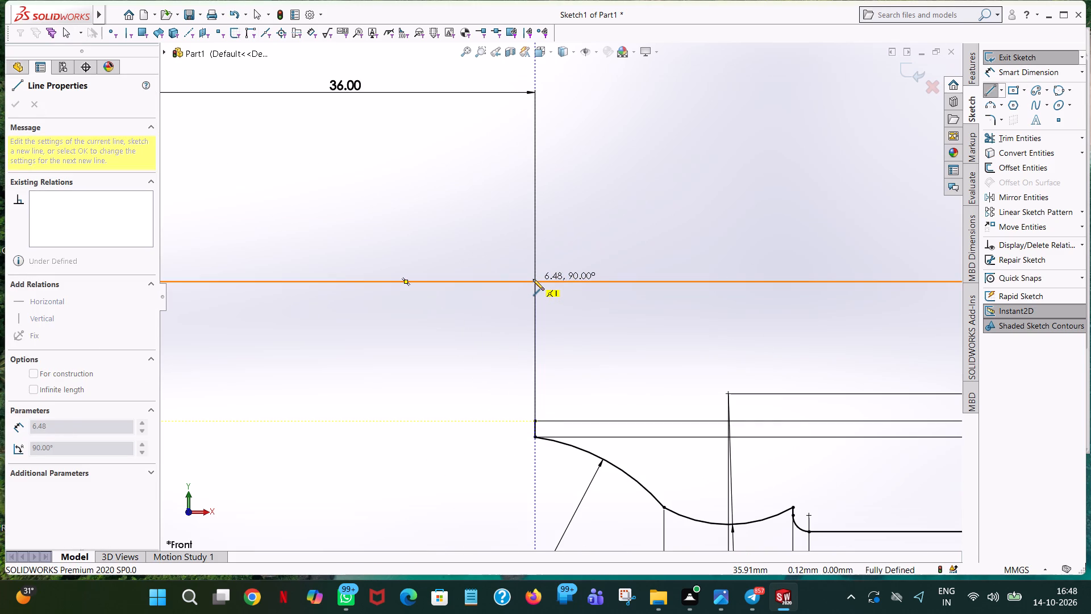
pyautogui.click(535, 279)
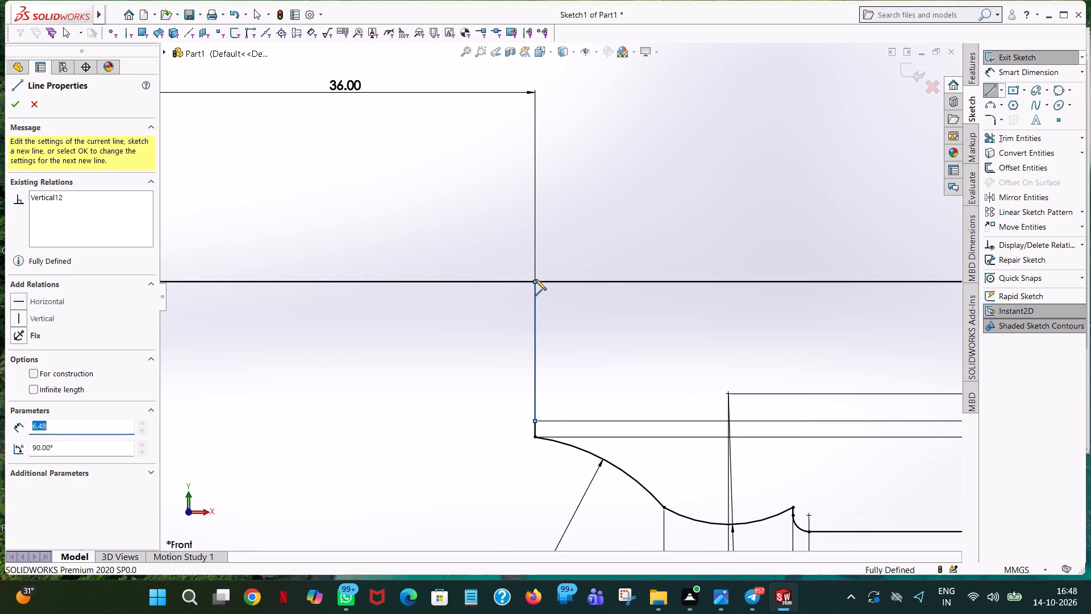
pyautogui.click(384, 281)
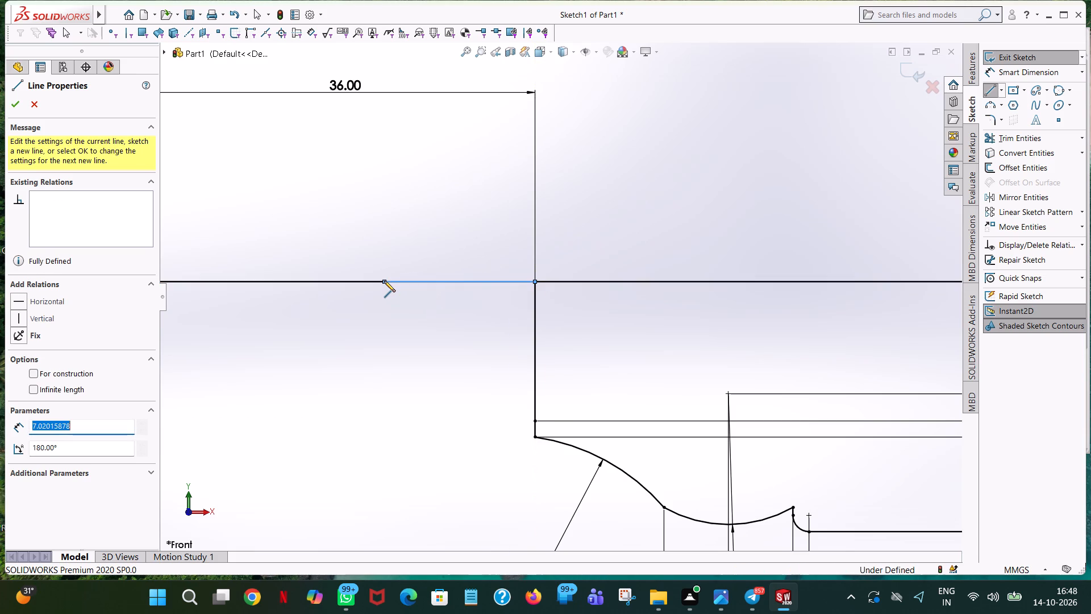
pyautogui.press('9')
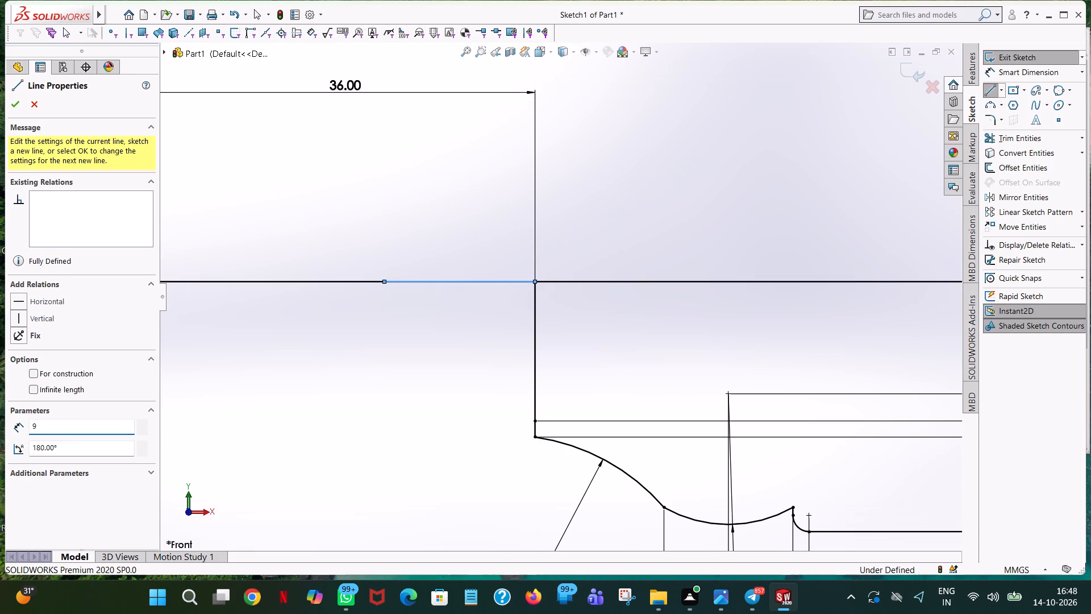
pyautogui.press('Return')
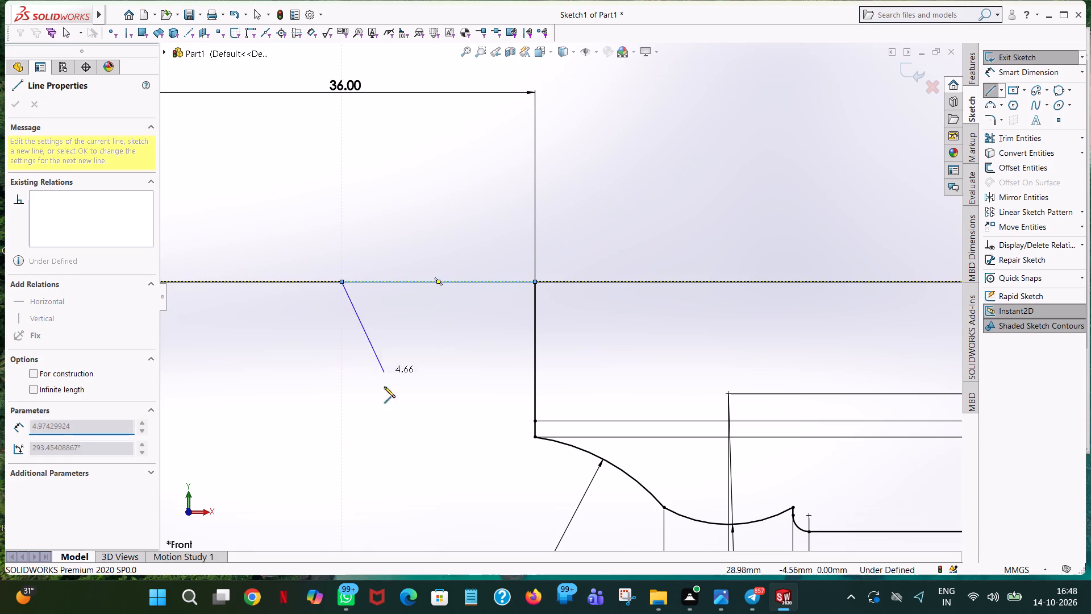
# Sketch a 10.5 mm vertical line downward from the end of the 9 mm axis line.
pyautogui.click(339, 480)
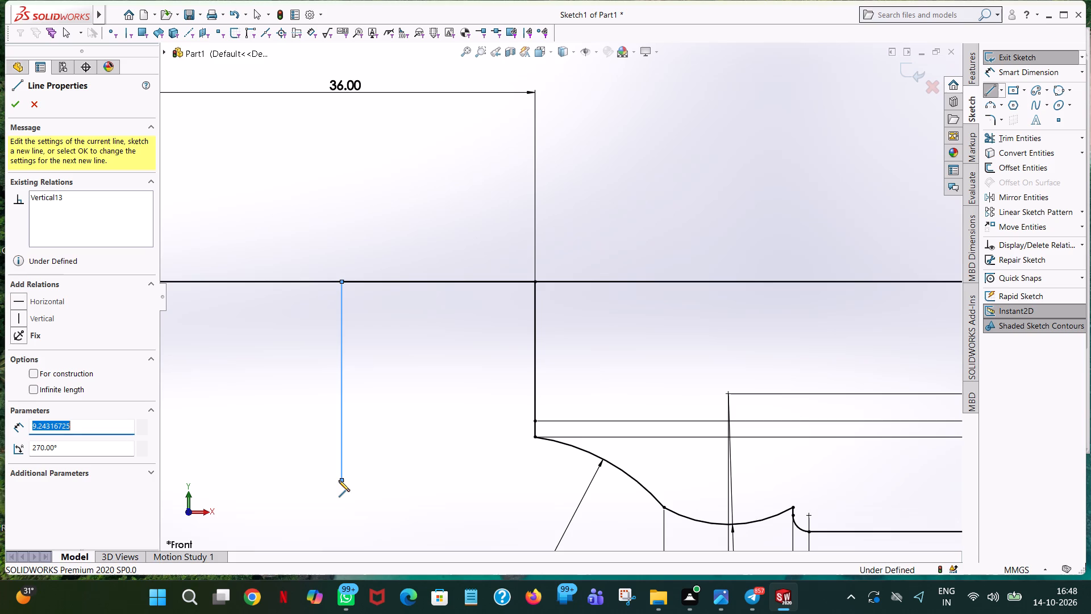
pyautogui.write('21/2')
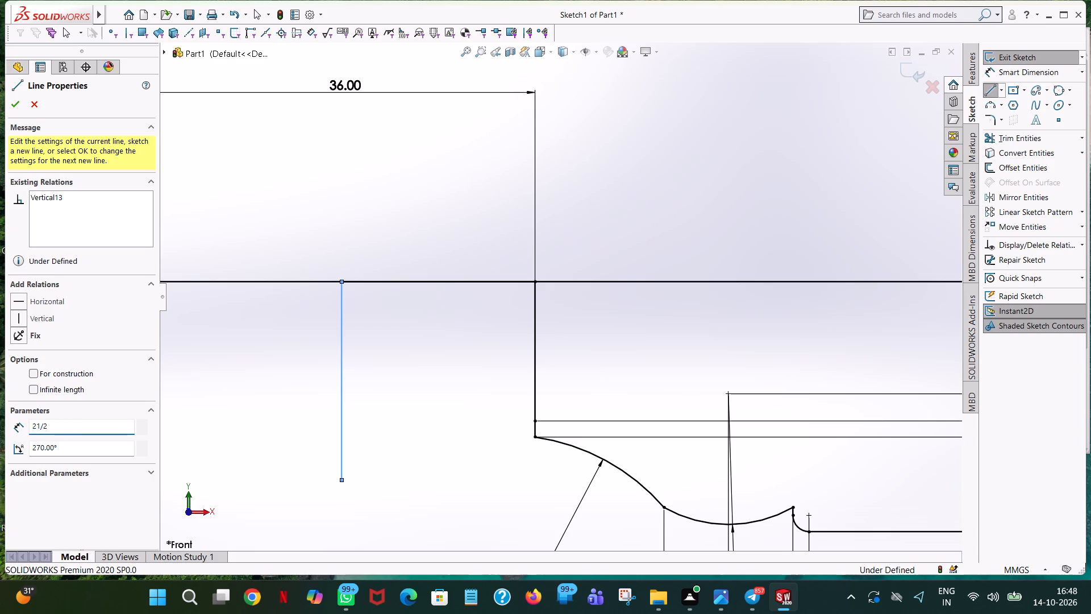
pyautogui.press('Return')
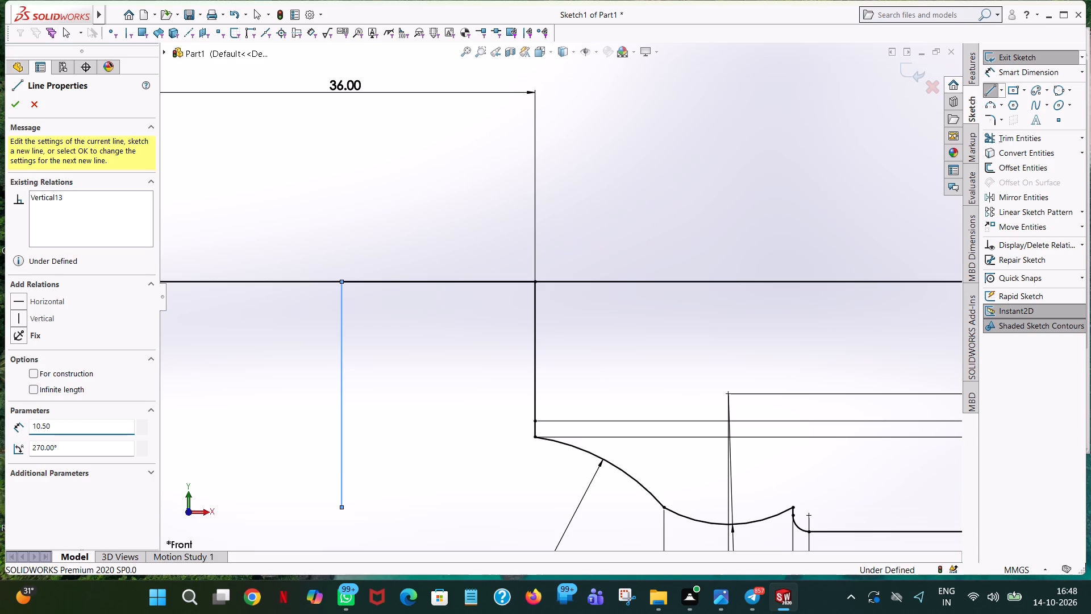
pyautogui.rightClick(339, 480)
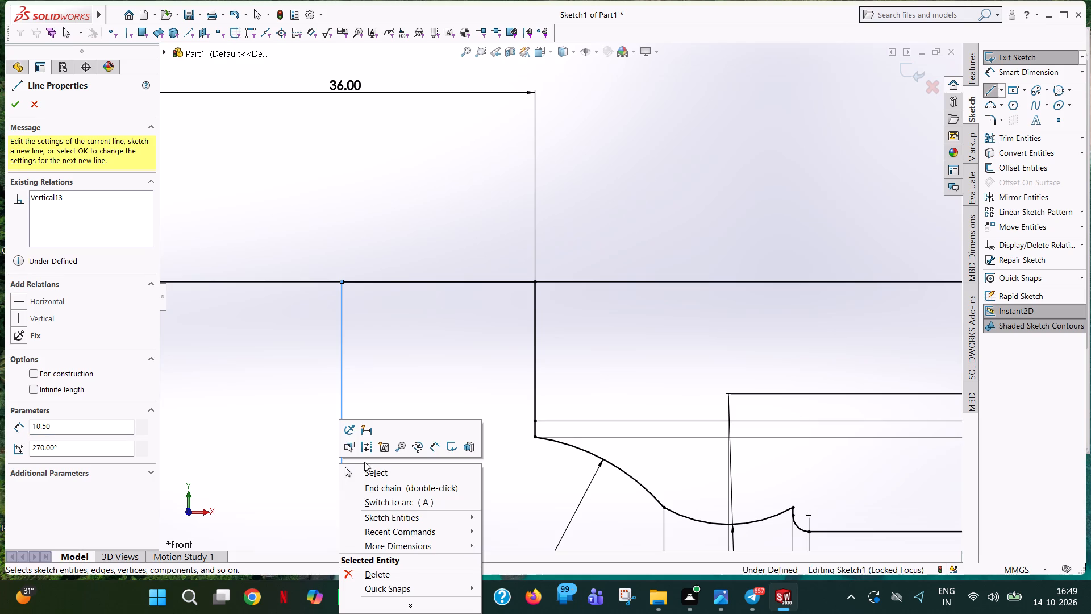
pyautogui.click(367, 472)
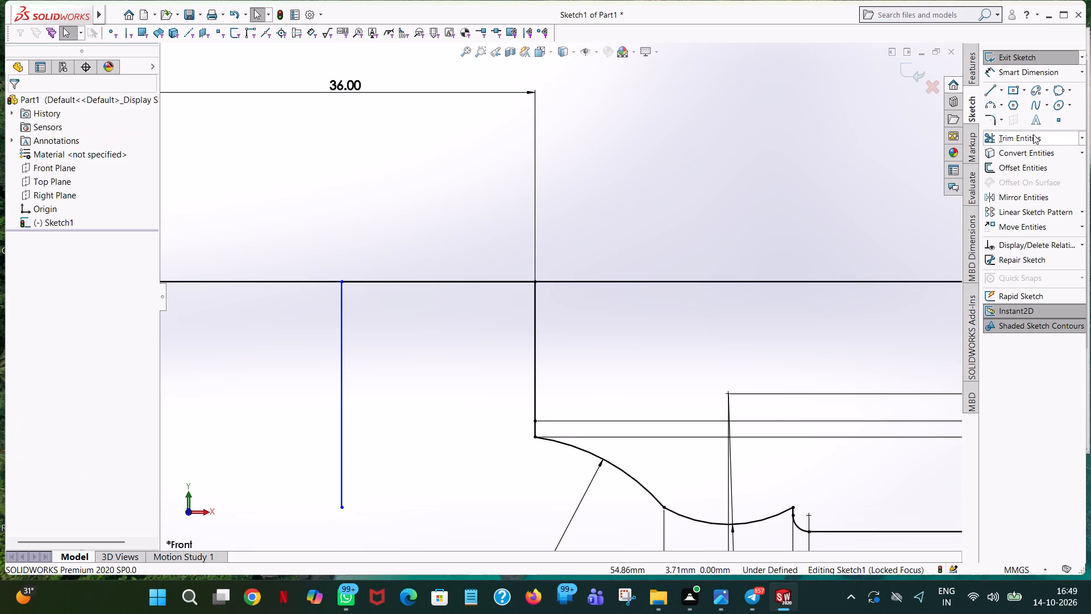
# Trim away the vertical line connecting the axis to the upper end of the short vertical line.
pyautogui.click(1031, 134)
pyautogui.click(533, 352)
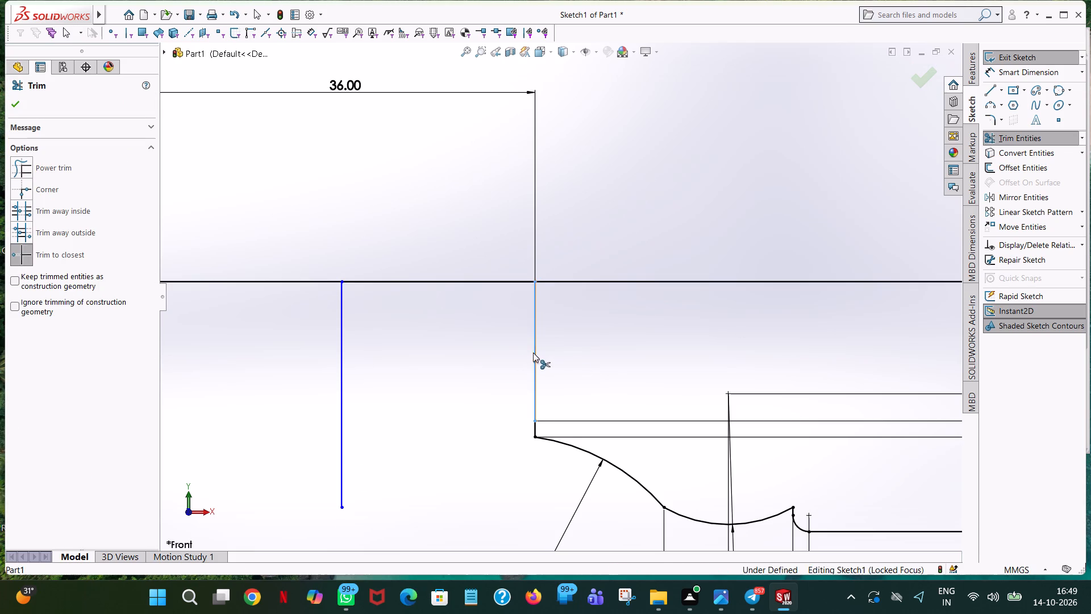
# Dimension the length of the new vertical line below the axis.
pyautogui.click(1033, 75)
pyautogui.scroll(2, 351, 398)
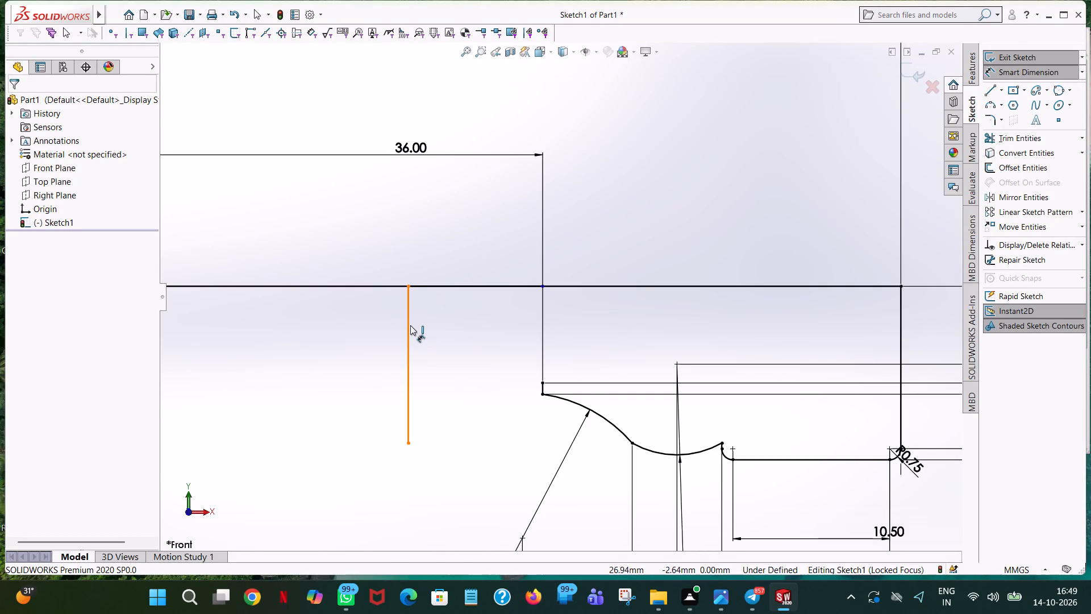
pyautogui.click(411, 325)
pyautogui.scroll(5, 622, 364)
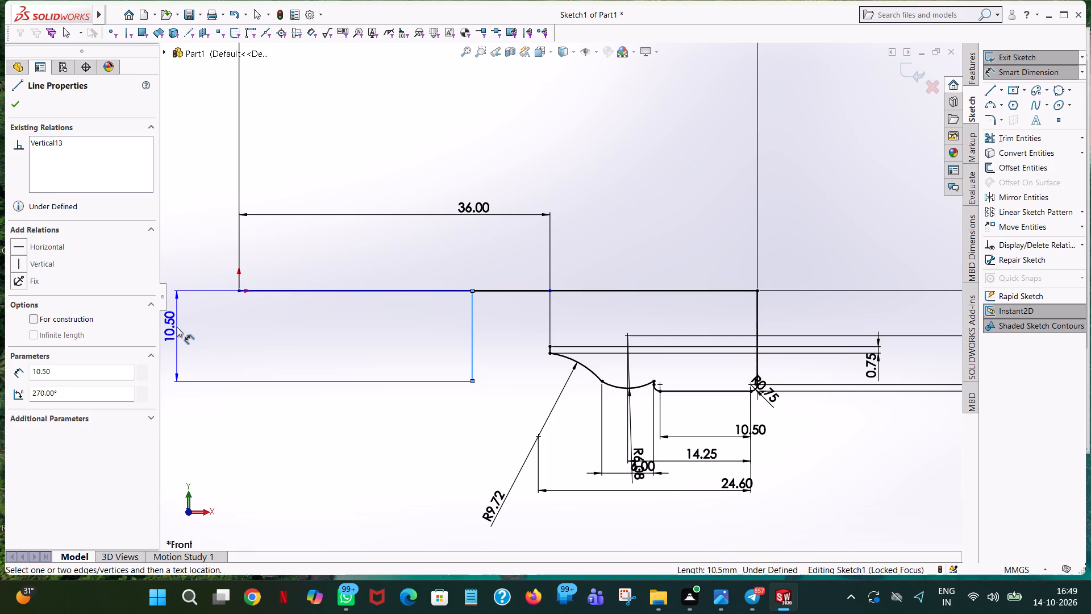
pyautogui.click(177, 327)
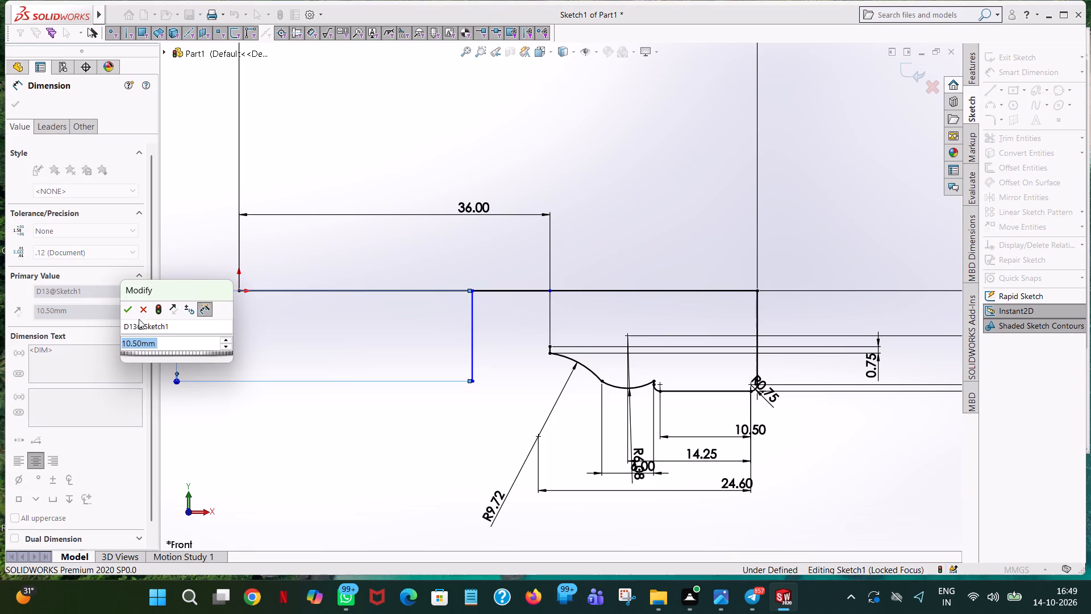
pyautogui.click(130, 311)
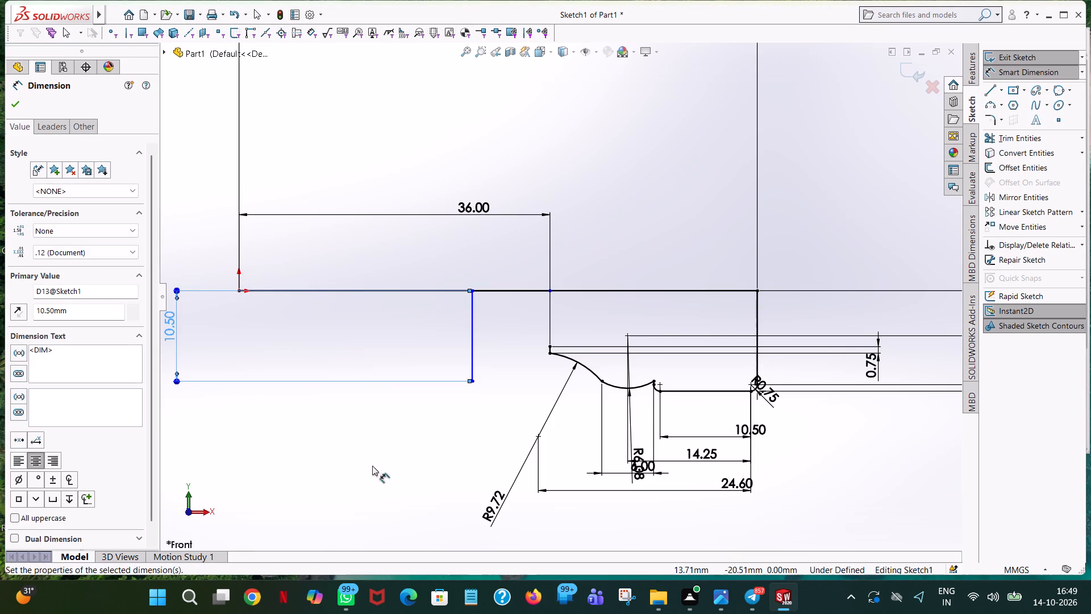
# Dimension the horizontal distance from the origin to the new vertical line.
pyautogui.click(664, 209)
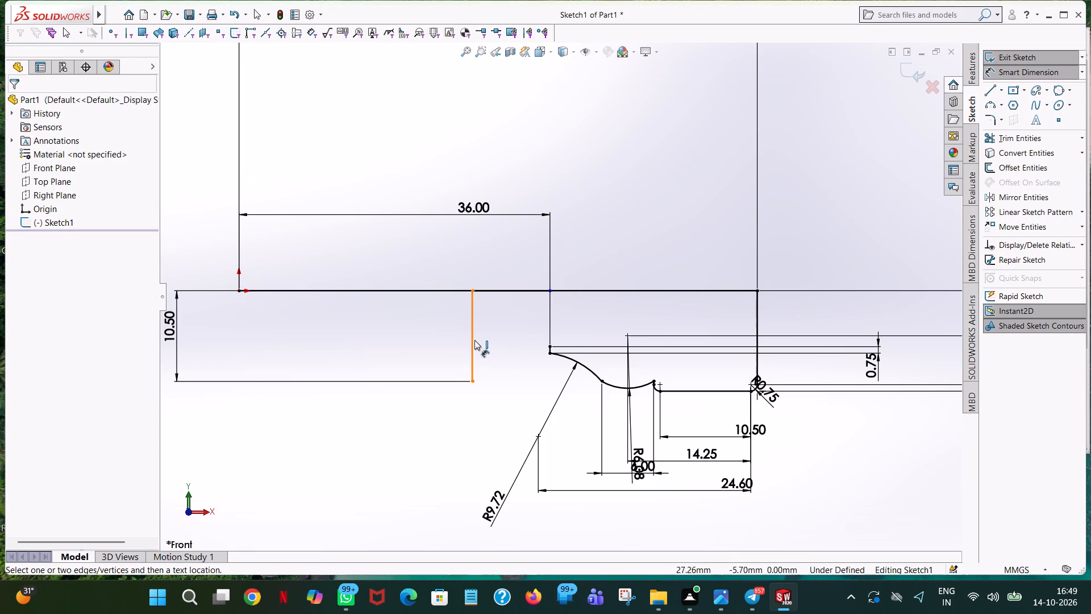
pyautogui.click(474, 359)
pyautogui.click(239, 291)
pyautogui.click(327, 196)
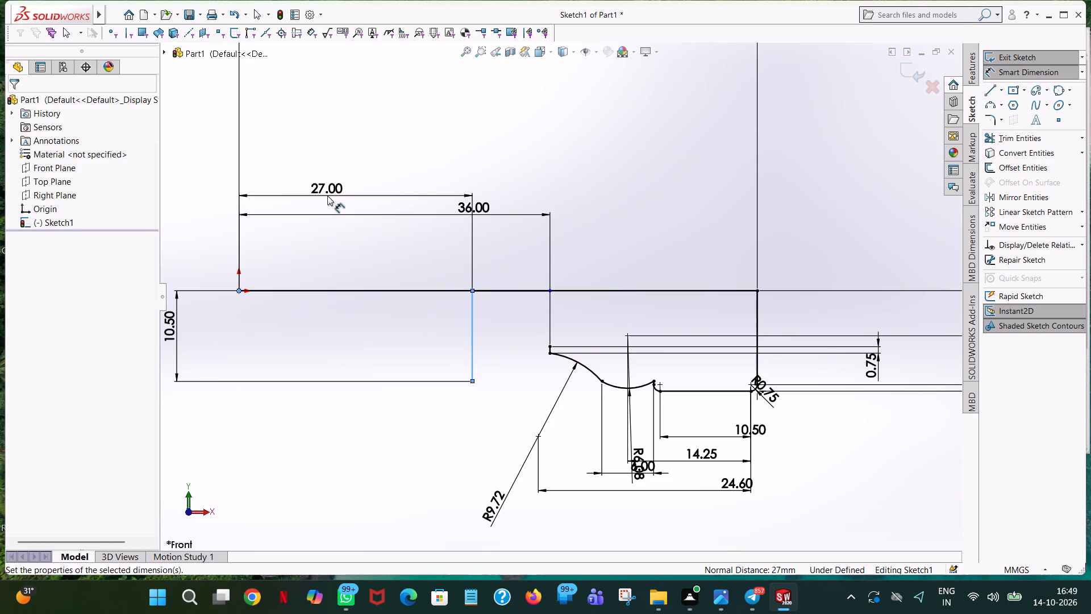
pyautogui.click(281, 182)
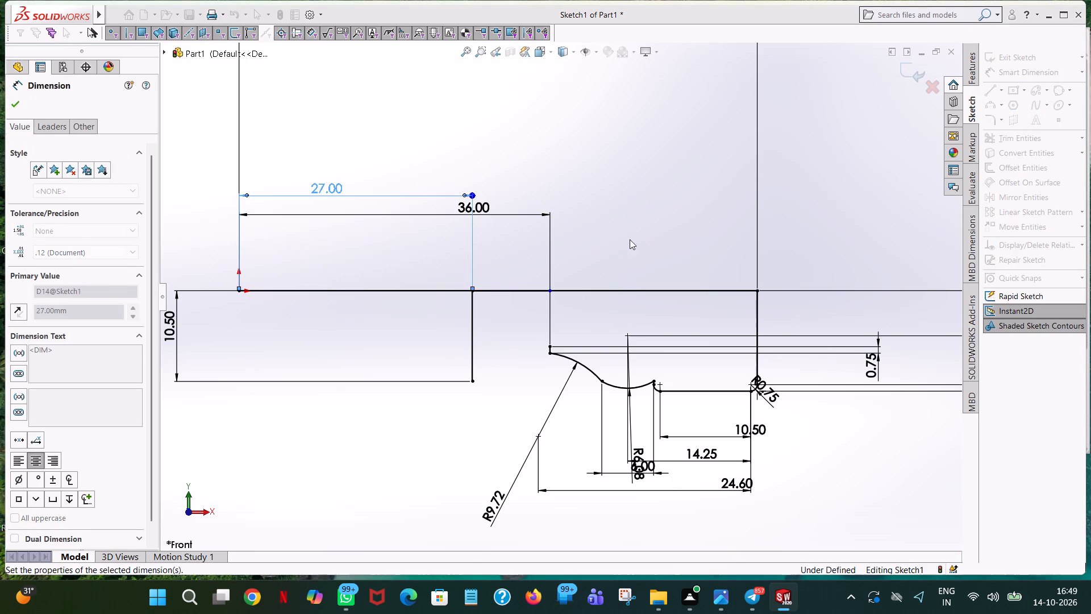
pyautogui.click(642, 239)
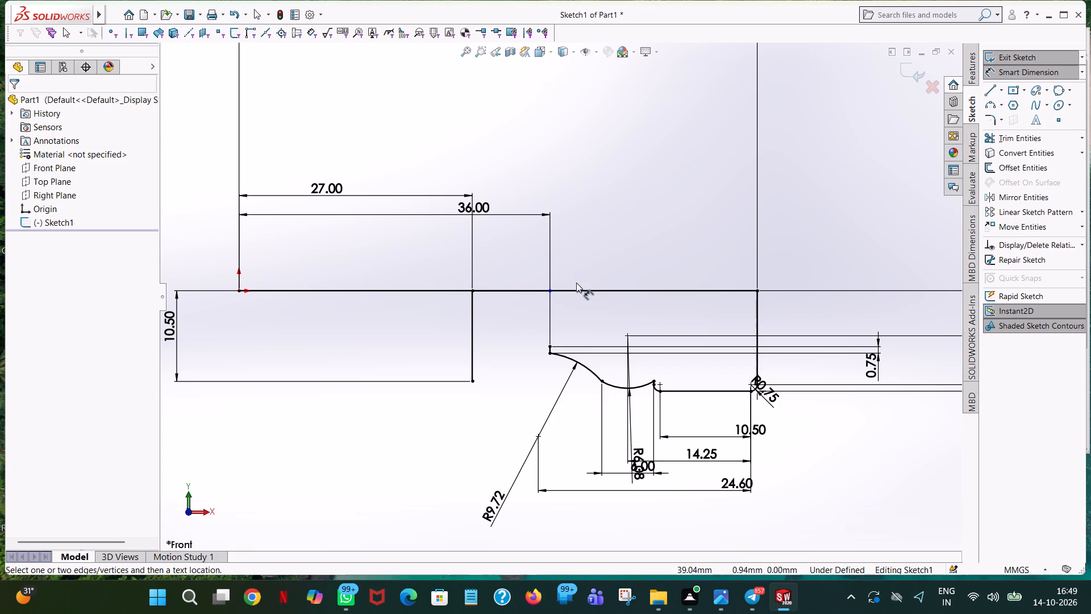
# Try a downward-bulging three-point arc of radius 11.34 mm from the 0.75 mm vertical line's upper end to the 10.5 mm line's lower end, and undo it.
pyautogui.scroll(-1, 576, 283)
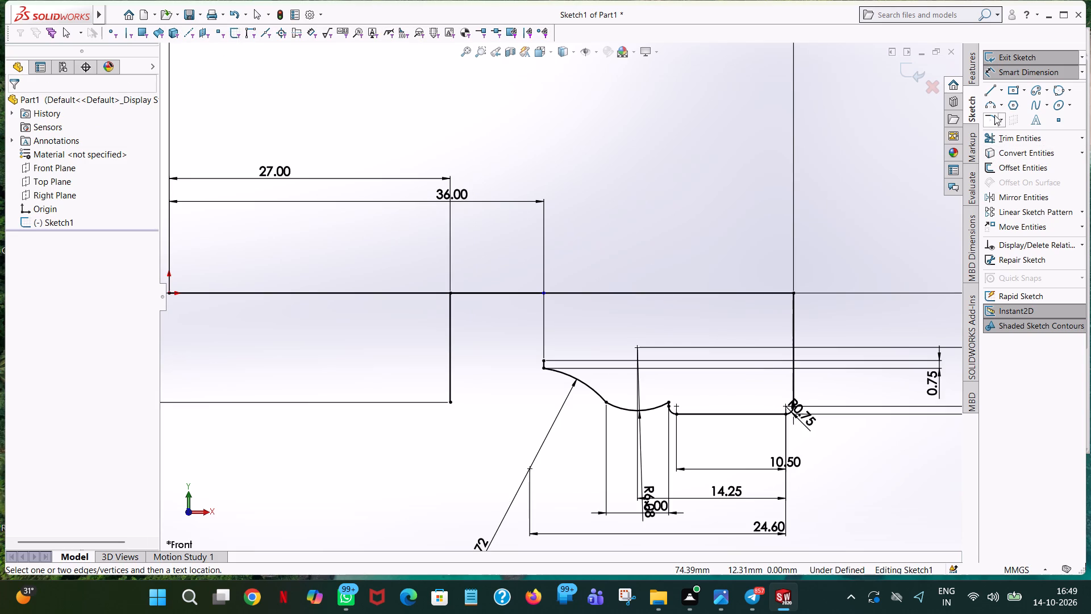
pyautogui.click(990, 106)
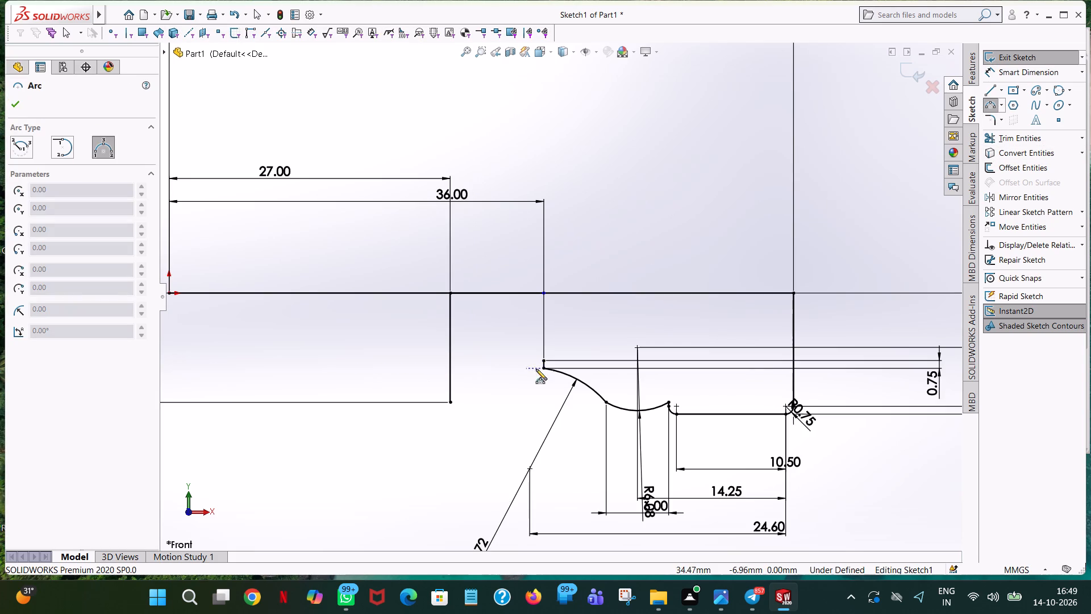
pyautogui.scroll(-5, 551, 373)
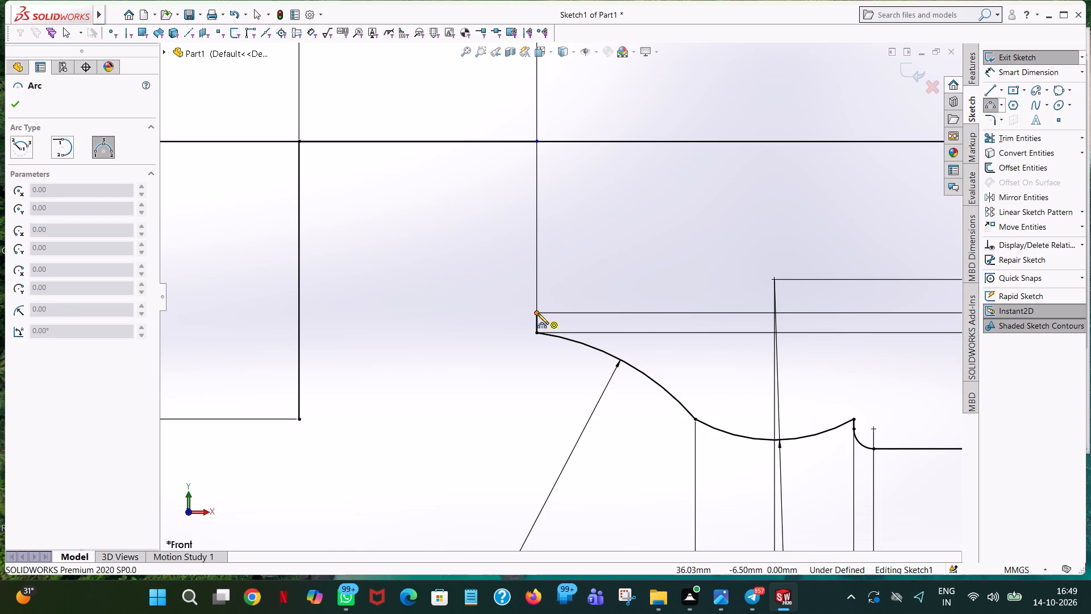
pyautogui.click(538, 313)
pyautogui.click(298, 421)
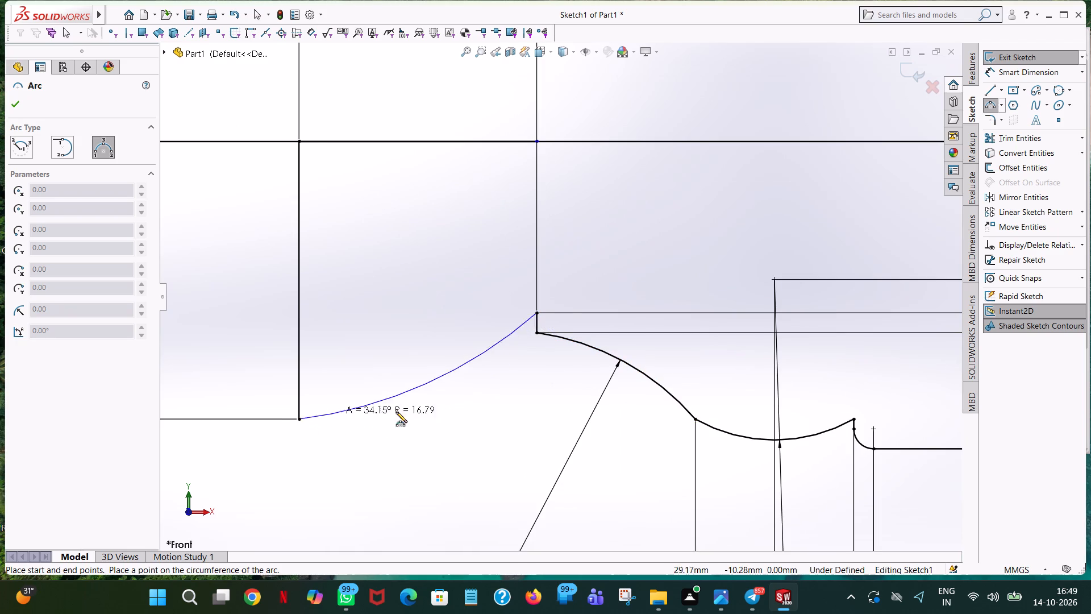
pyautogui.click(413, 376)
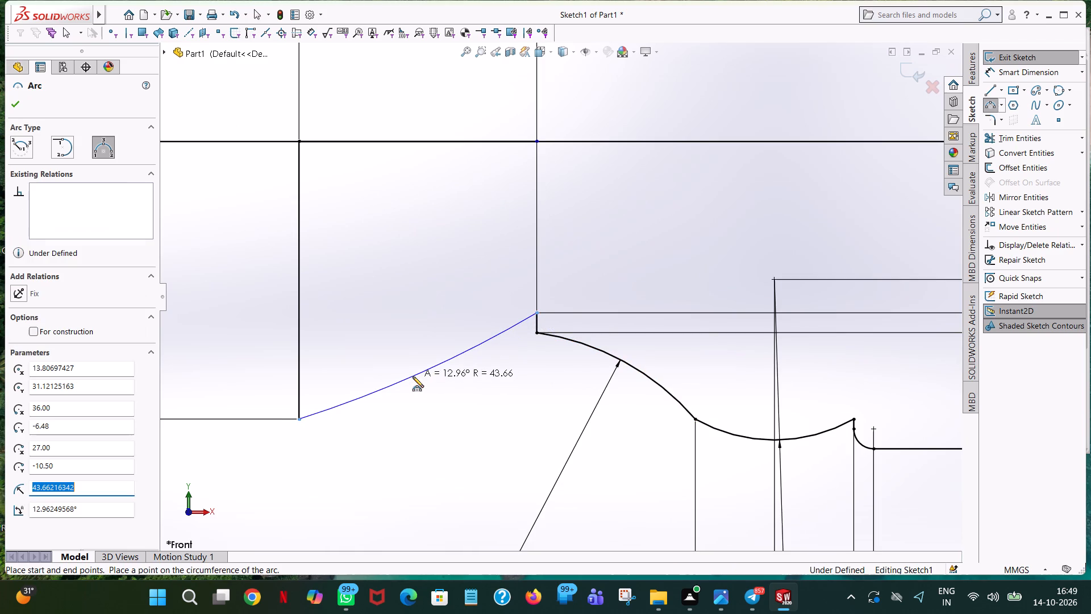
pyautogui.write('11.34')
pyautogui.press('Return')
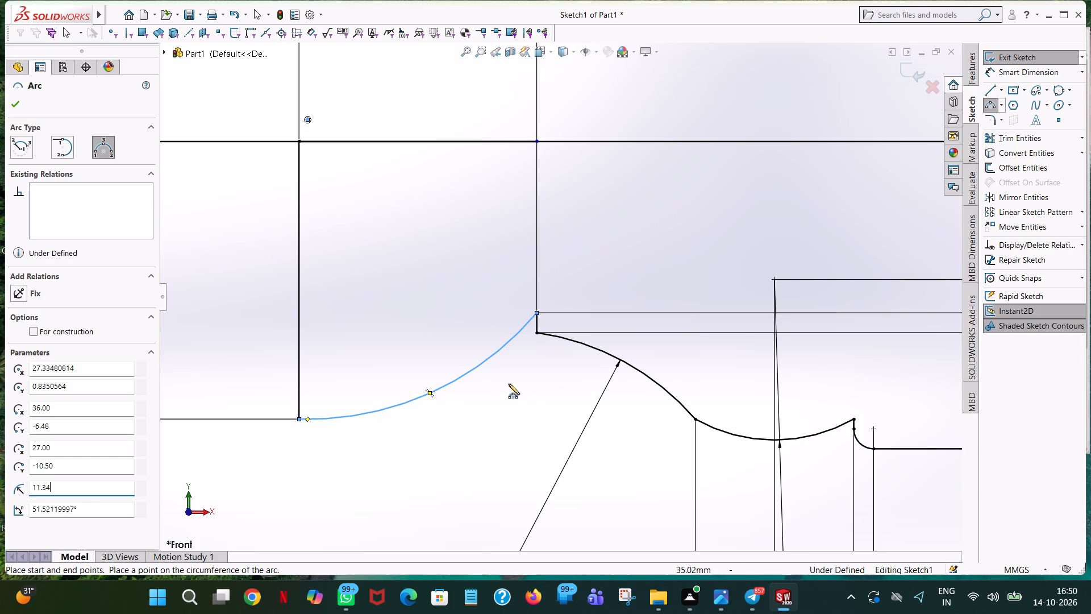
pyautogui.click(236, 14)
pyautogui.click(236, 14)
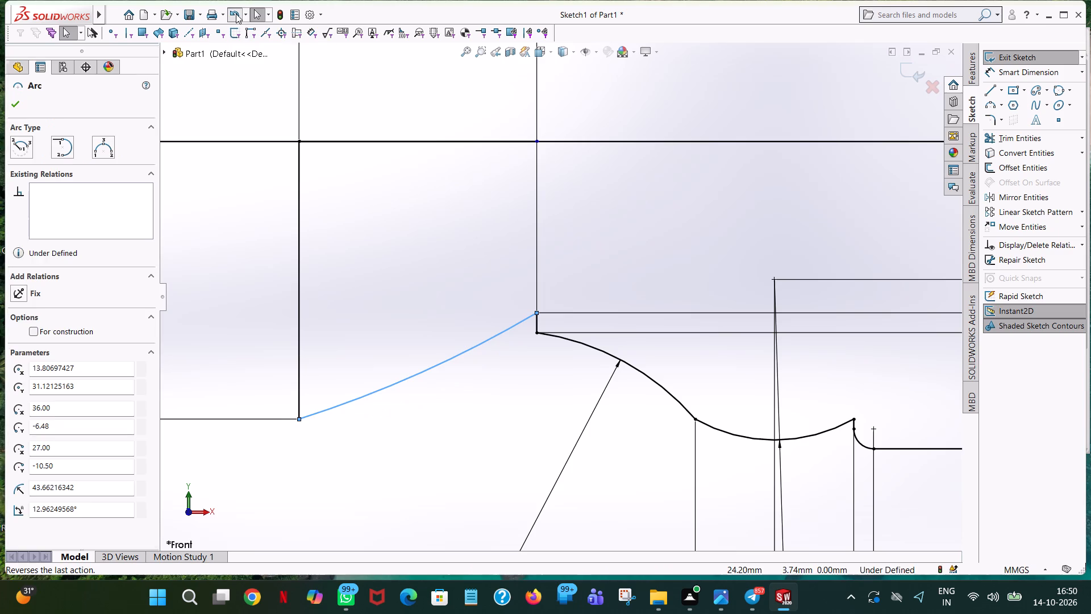
# Draw an upward-bulging three-point arc of radius 11.34 mm from the 10.5 mm vertical line's lower end to the short vertical line's upper end.
pyautogui.click(992, 102)
pyautogui.click(299, 418)
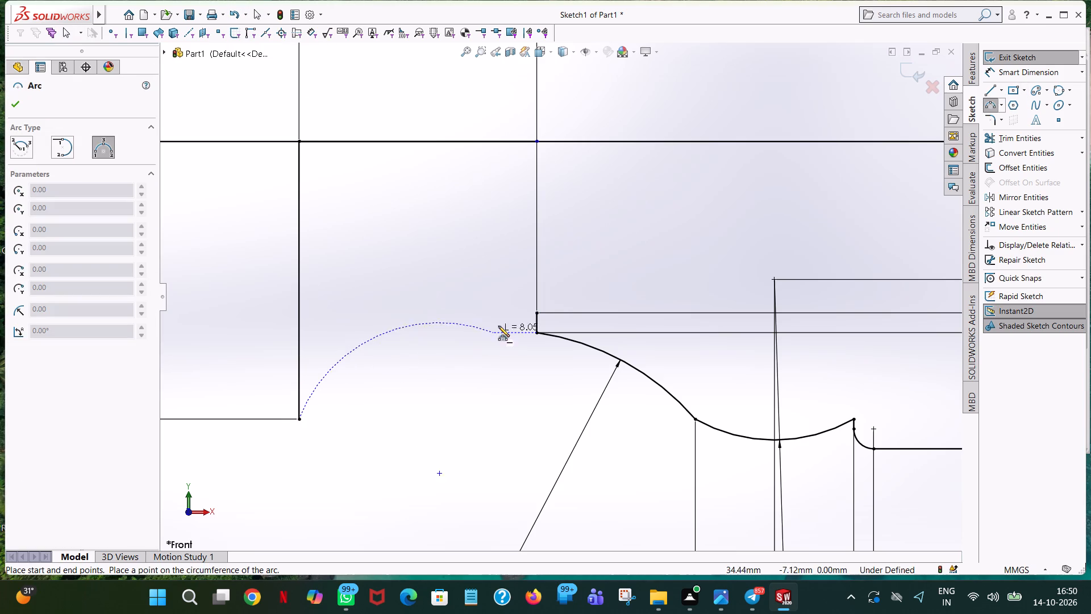
pyautogui.click(534, 312)
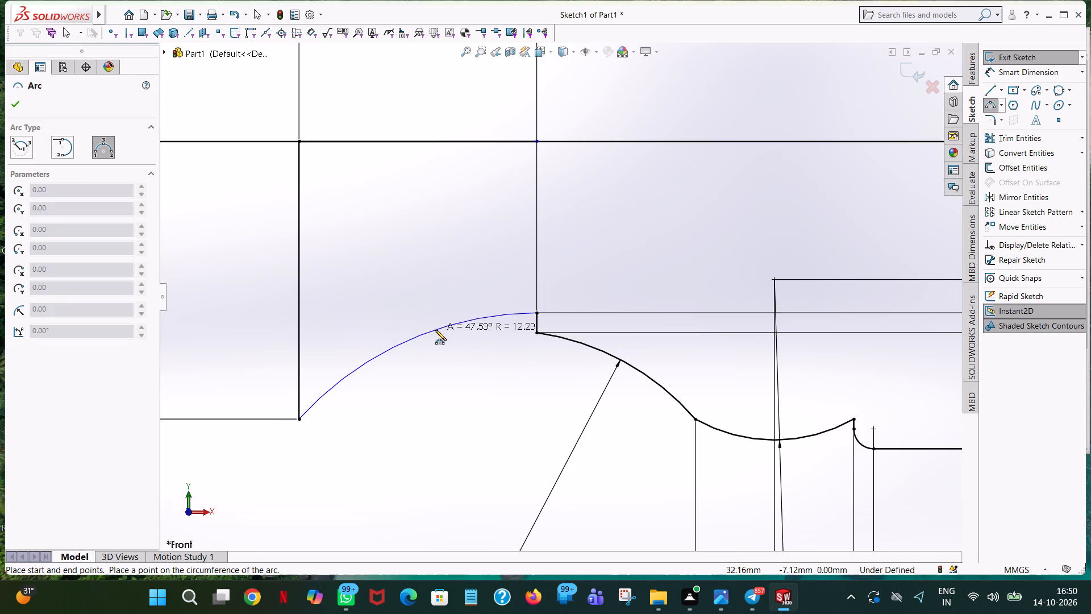
pyautogui.click(435, 330)
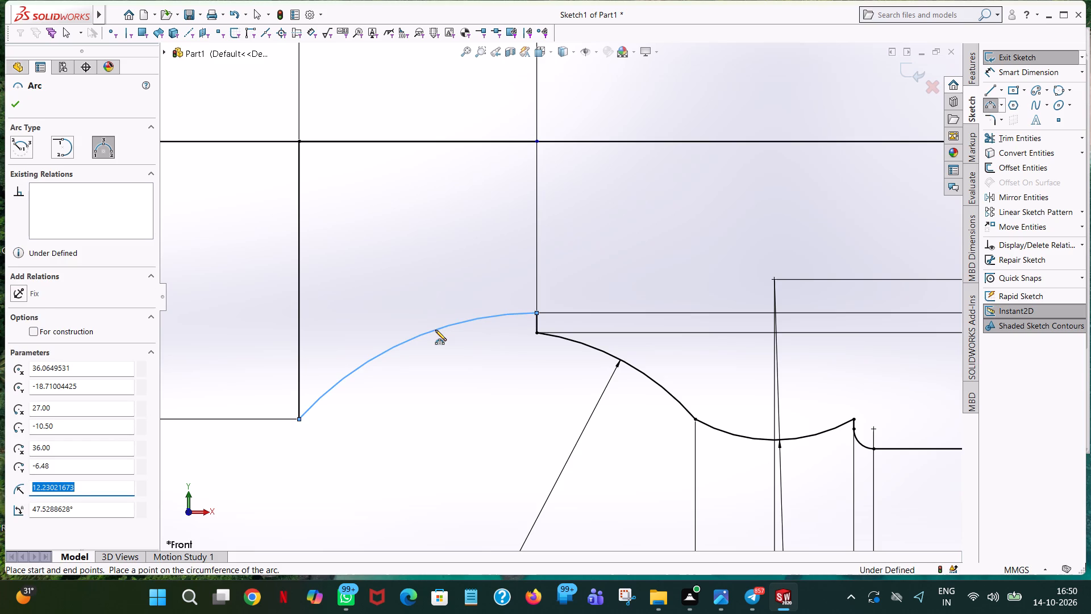
pyautogui.write('11.34')
pyautogui.press('Return')
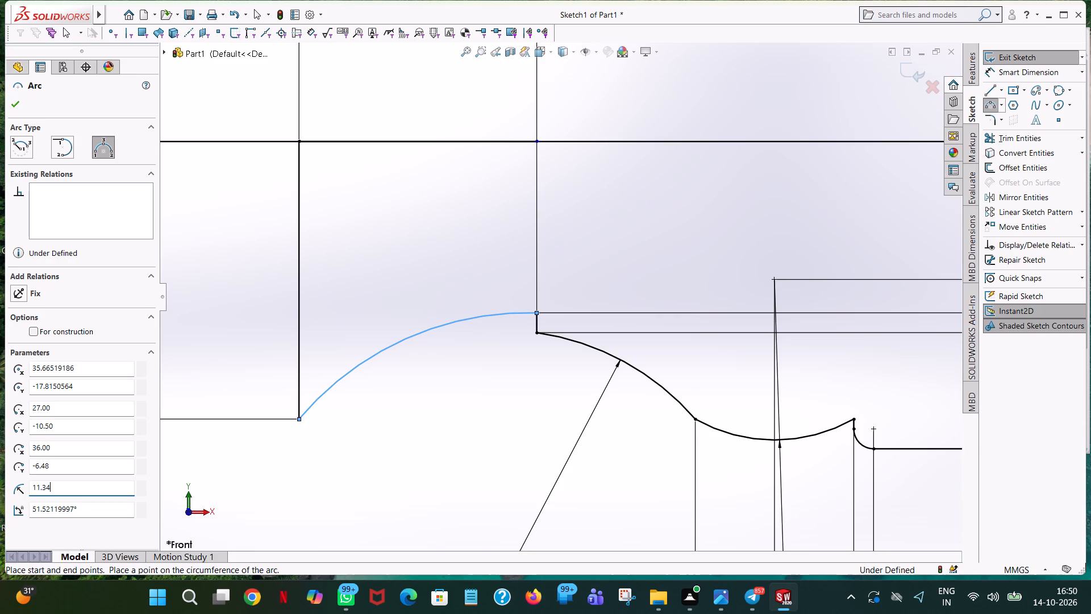
pyautogui.rightClick(435, 330)
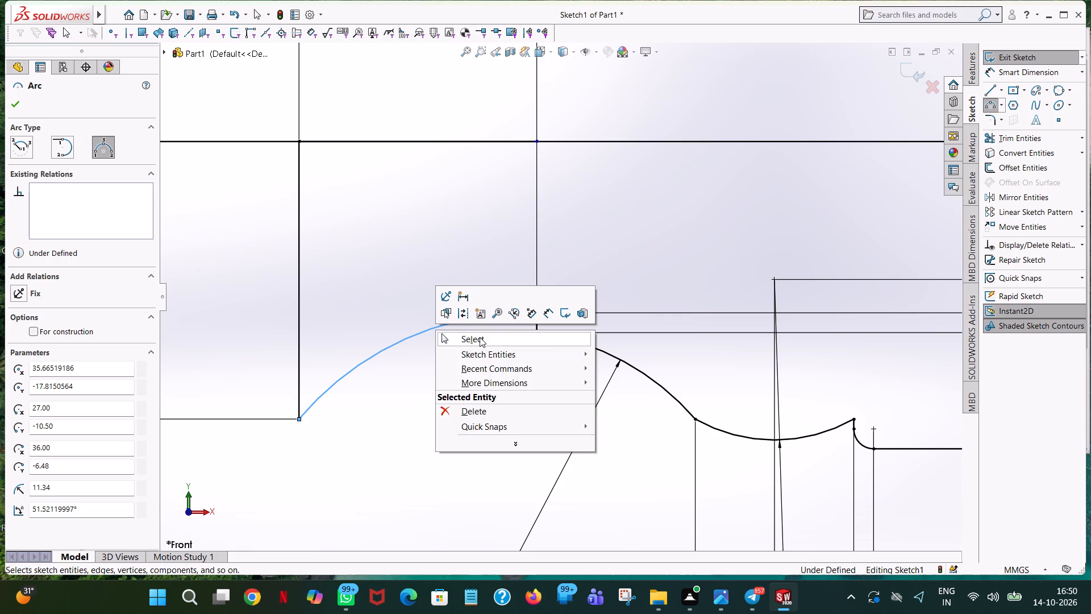
pyautogui.click(480, 337)
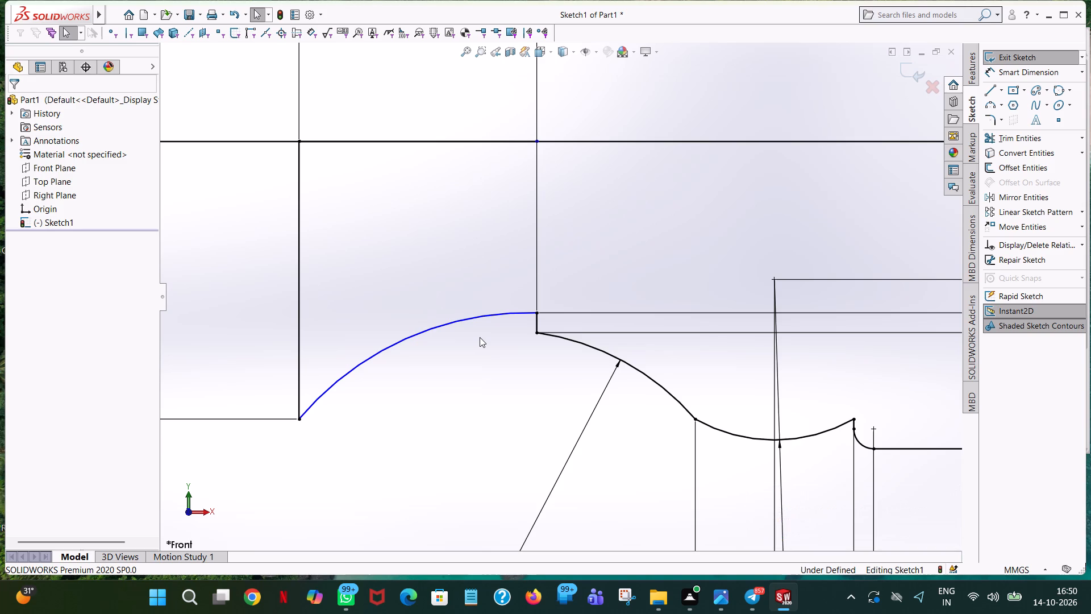
# Add a radius dimension to the new upward-bulging arc.
pyautogui.scroll(1, 480, 337)
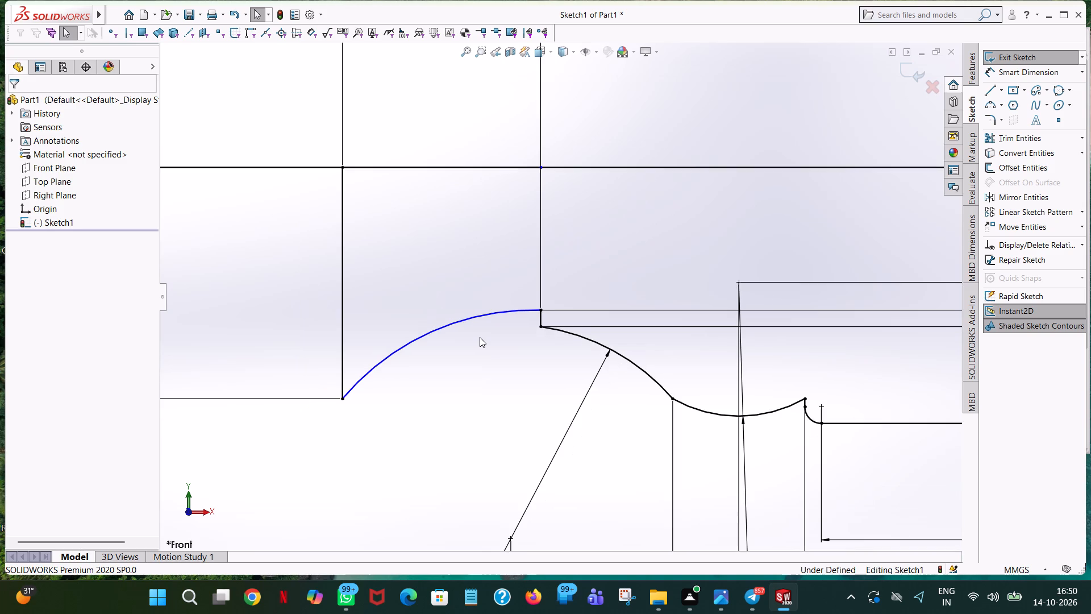
pyautogui.scroll(2, 480, 337)
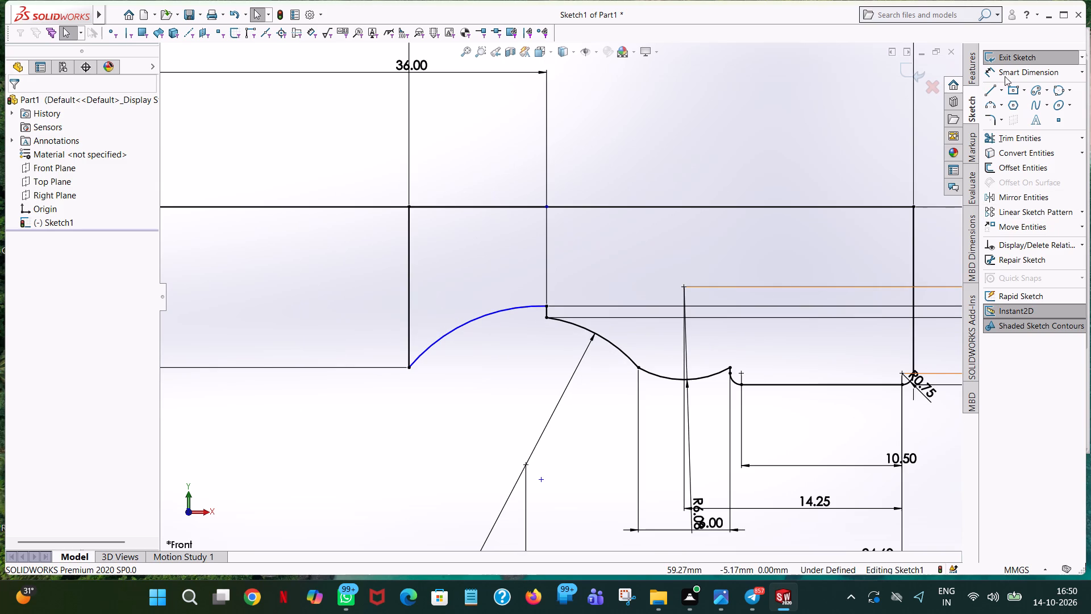
pyautogui.click(1007, 72)
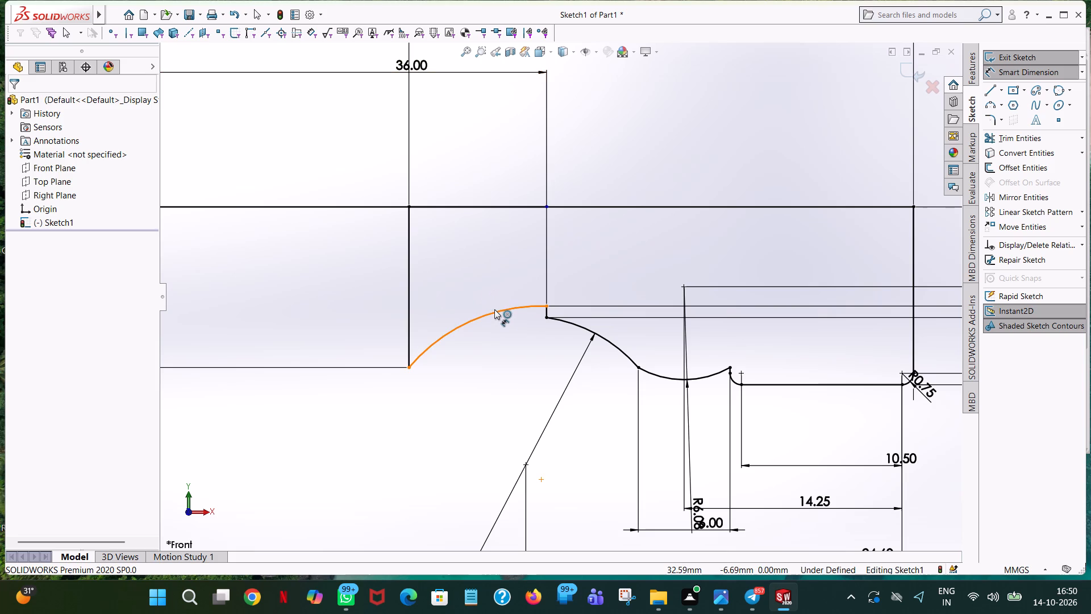
pyautogui.click(494, 309)
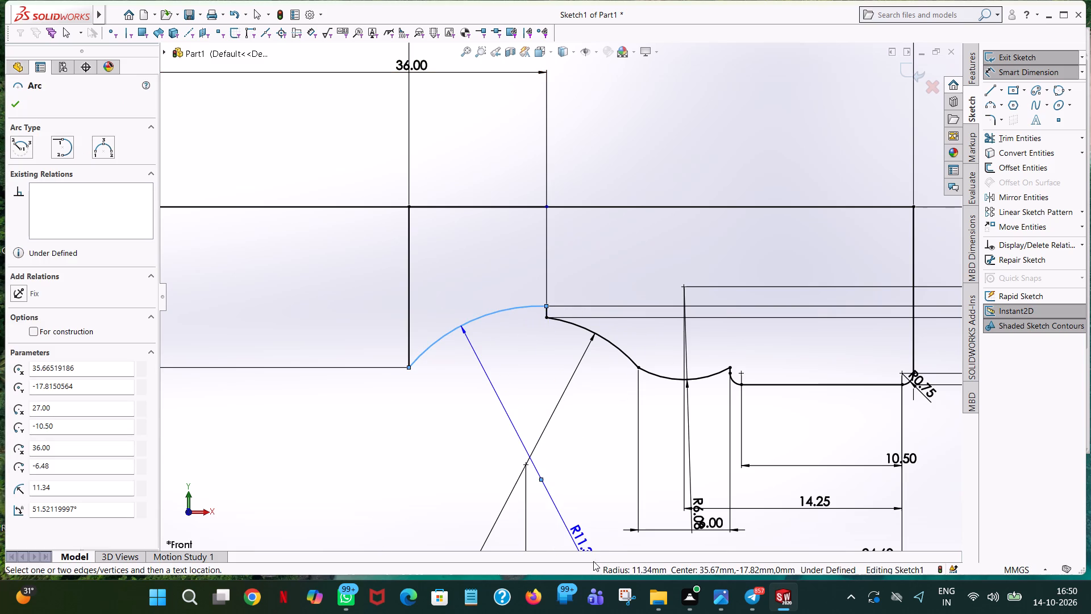
pyautogui.click(588, 545)
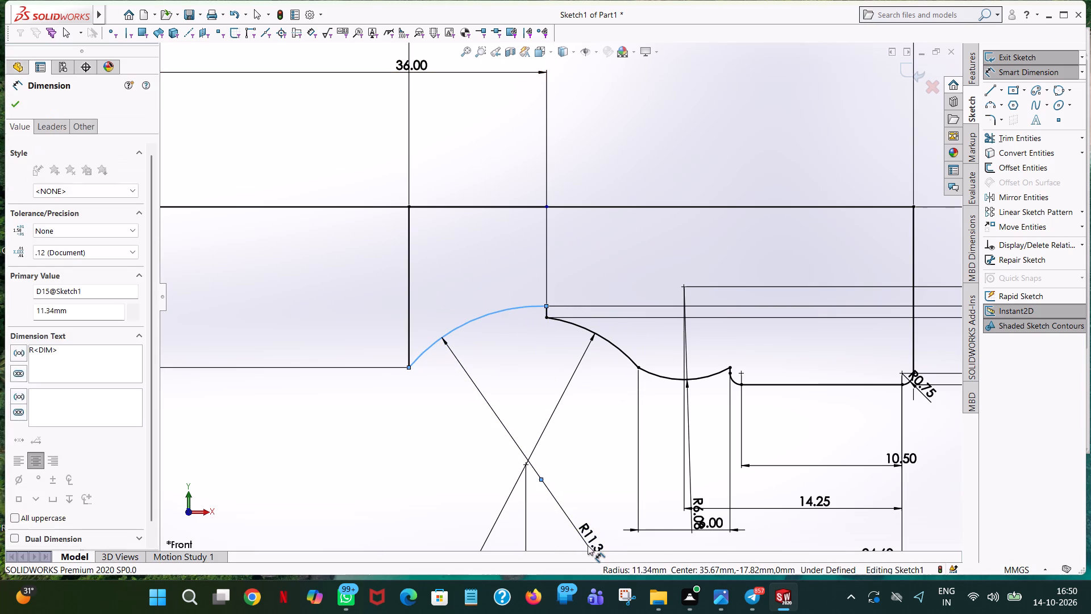
pyautogui.click(540, 529)
pyautogui.click(510, 389)
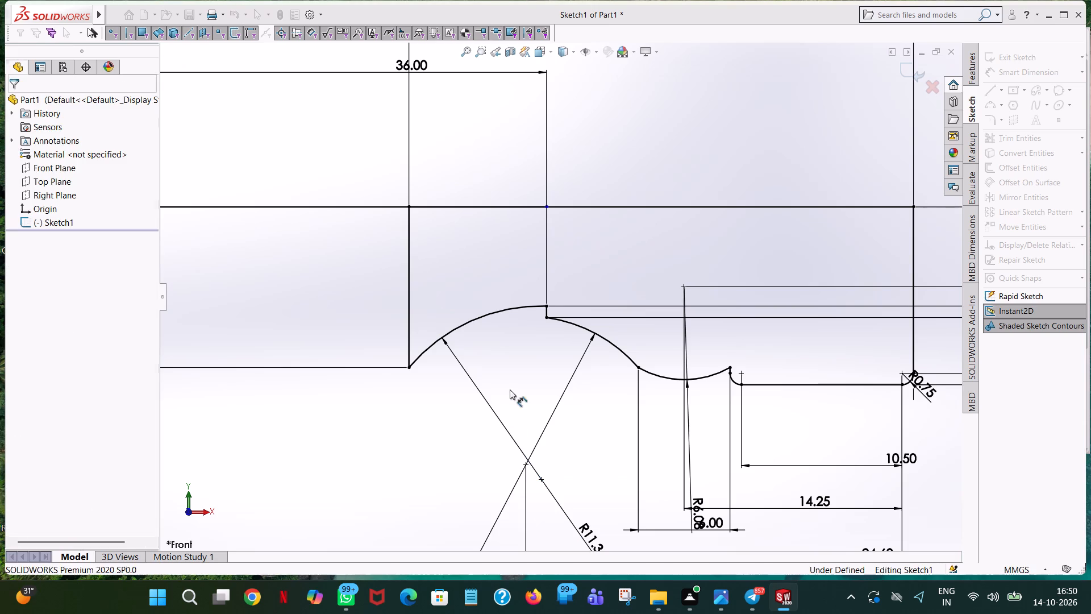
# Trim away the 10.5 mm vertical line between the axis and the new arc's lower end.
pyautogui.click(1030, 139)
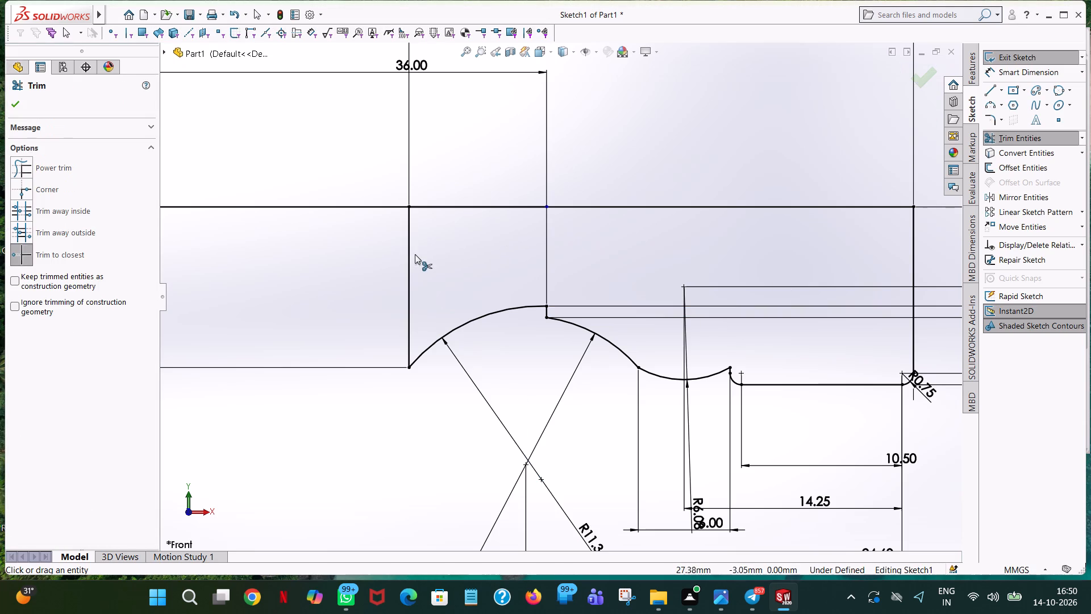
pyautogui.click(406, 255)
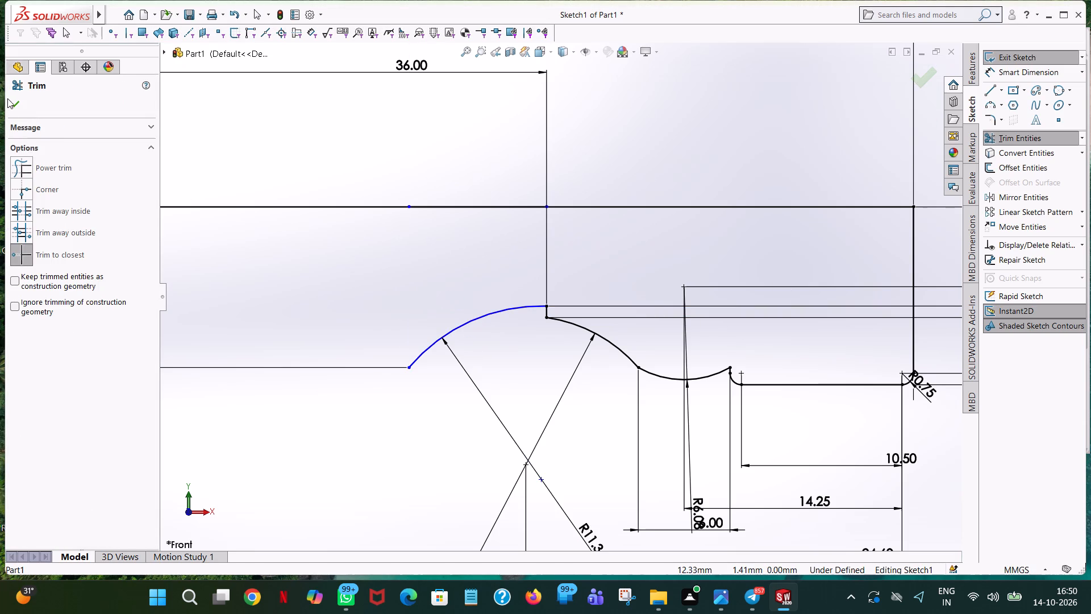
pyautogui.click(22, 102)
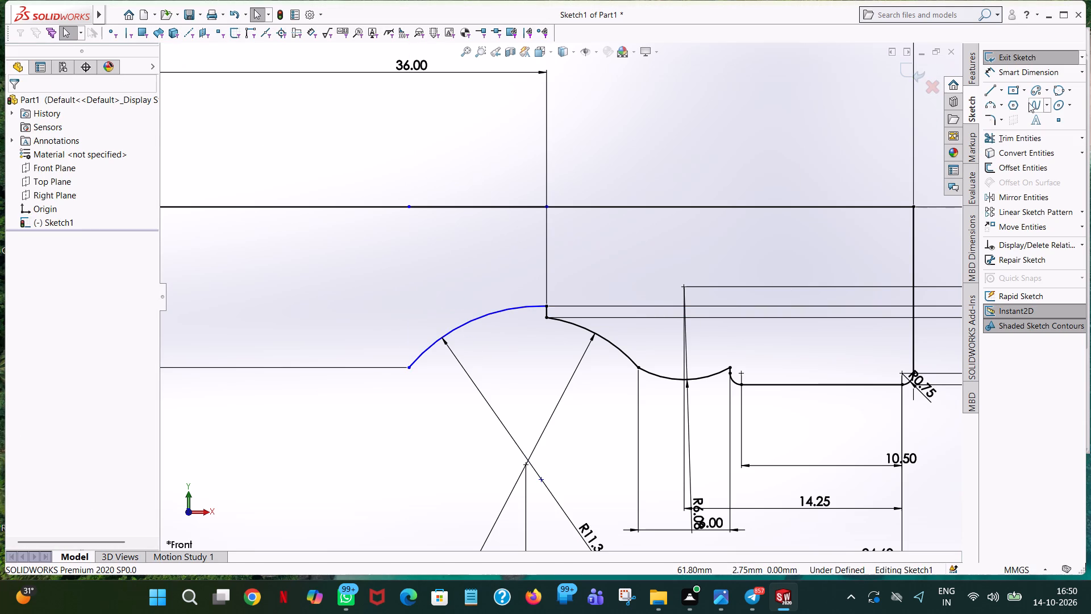
# Dimension the horizontal distance from the new arc's centre to the centre of the small corner arc nearest it.
pyautogui.click(1039, 70)
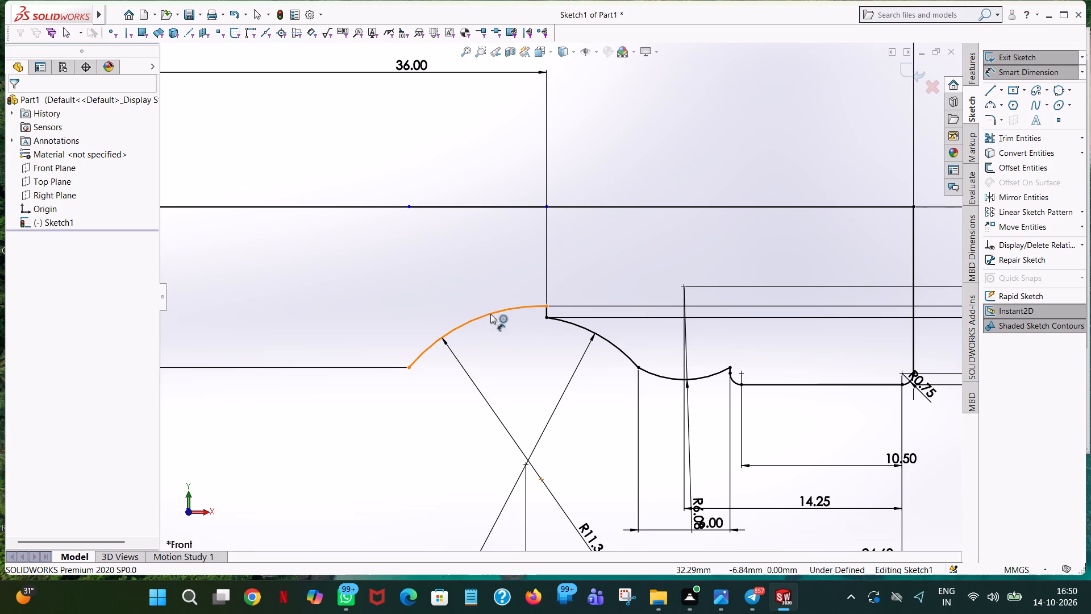
pyautogui.click(540, 480)
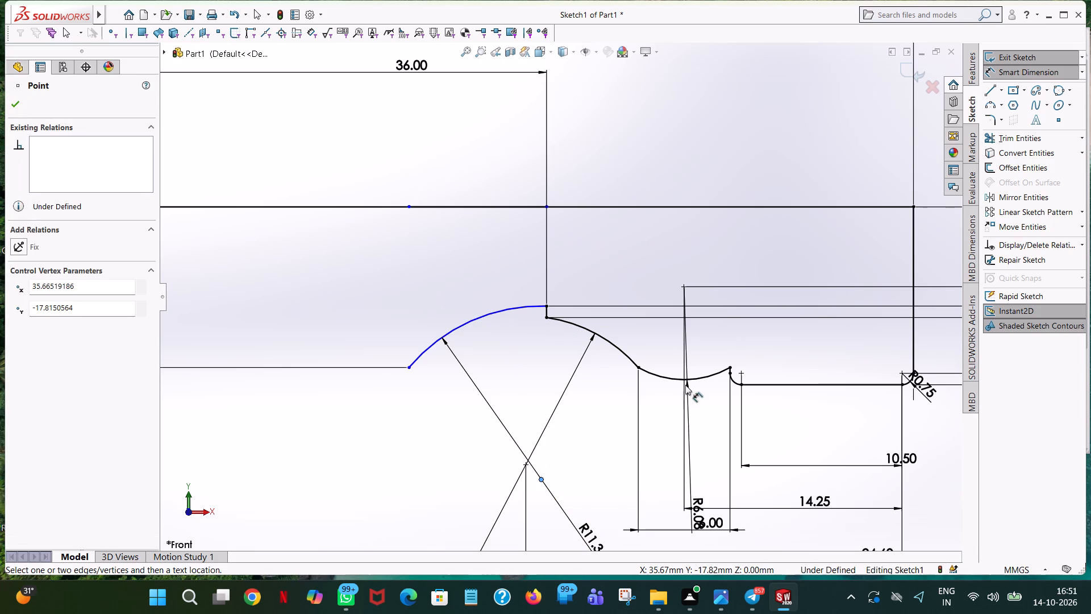
pyautogui.click(742, 376)
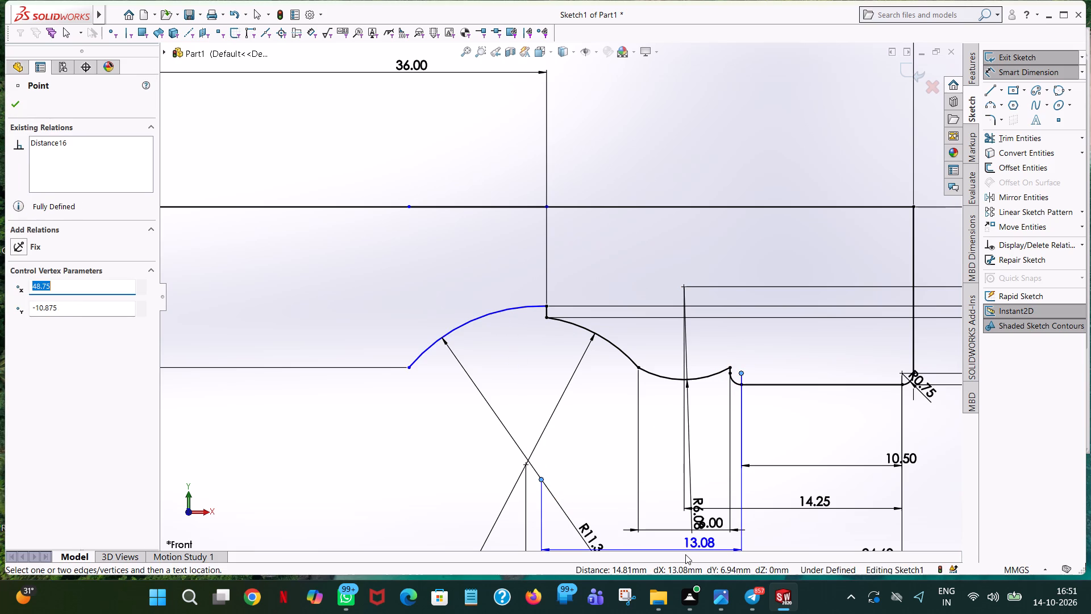
pyautogui.click(678, 535)
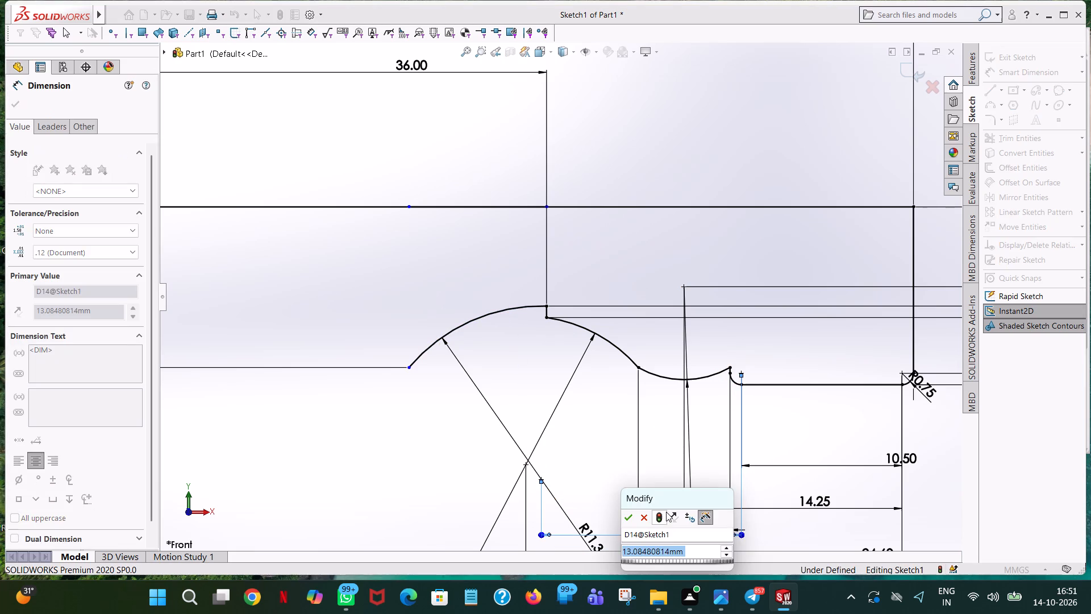
pyautogui.click(629, 513)
pyautogui.click(490, 396)
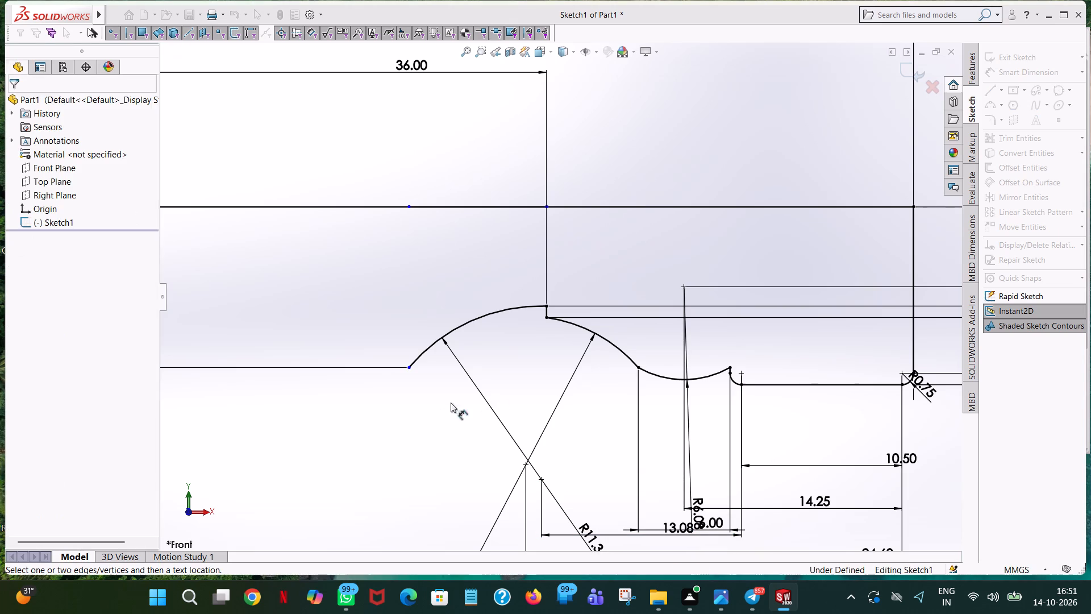
# Sketch a 10.5 mm vertical line from the new arc's lower end up to the free point on the axis.
pyautogui.scroll(3, 418, 405)
pyautogui.scroll(-2, 484, 374)
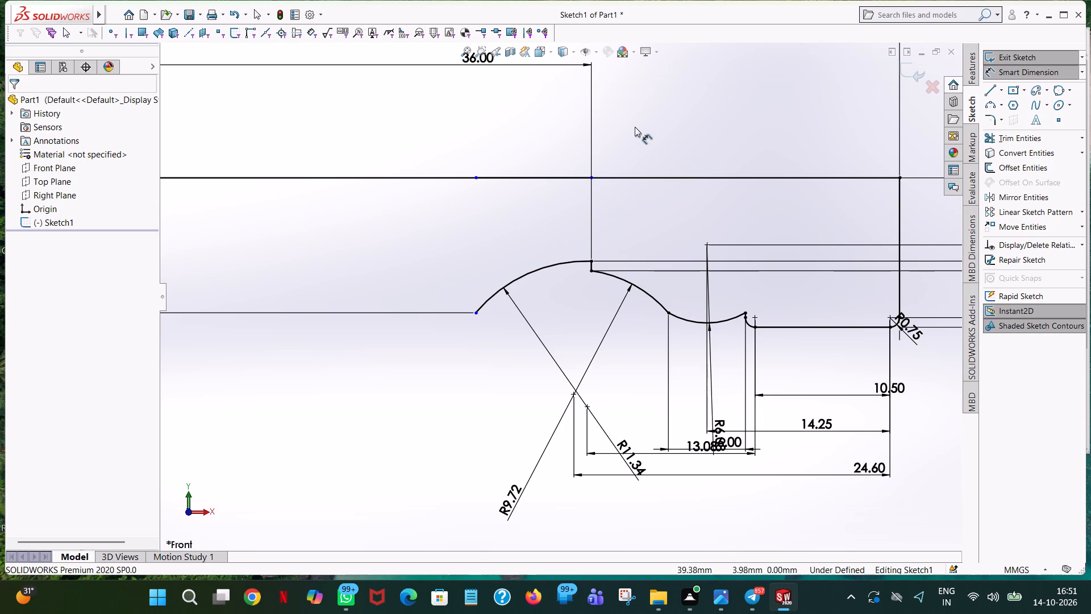
pyautogui.scroll(-1, 635, 127)
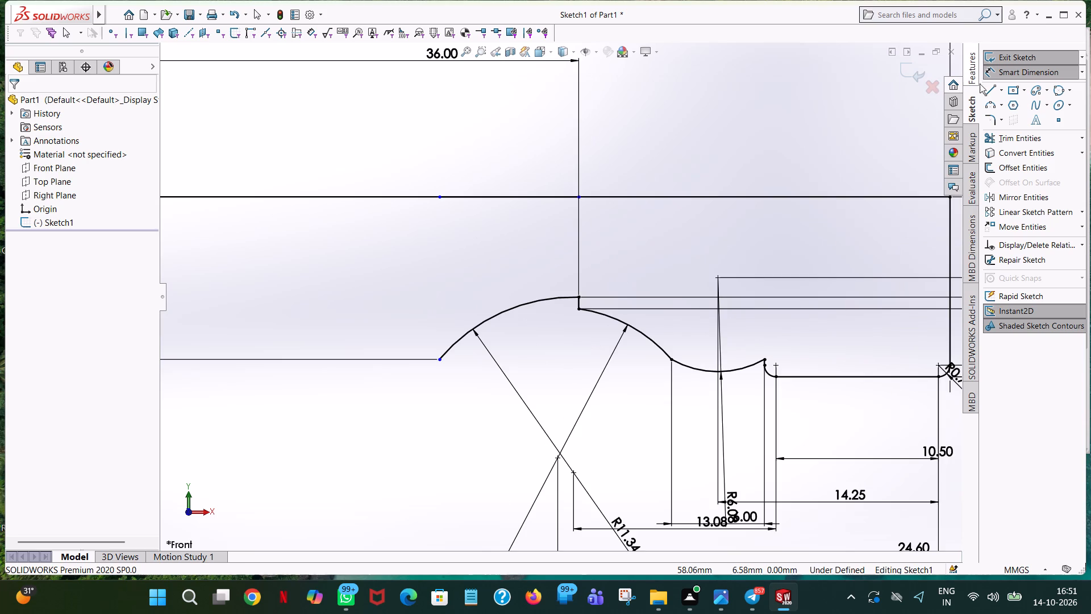
pyautogui.click(991, 90)
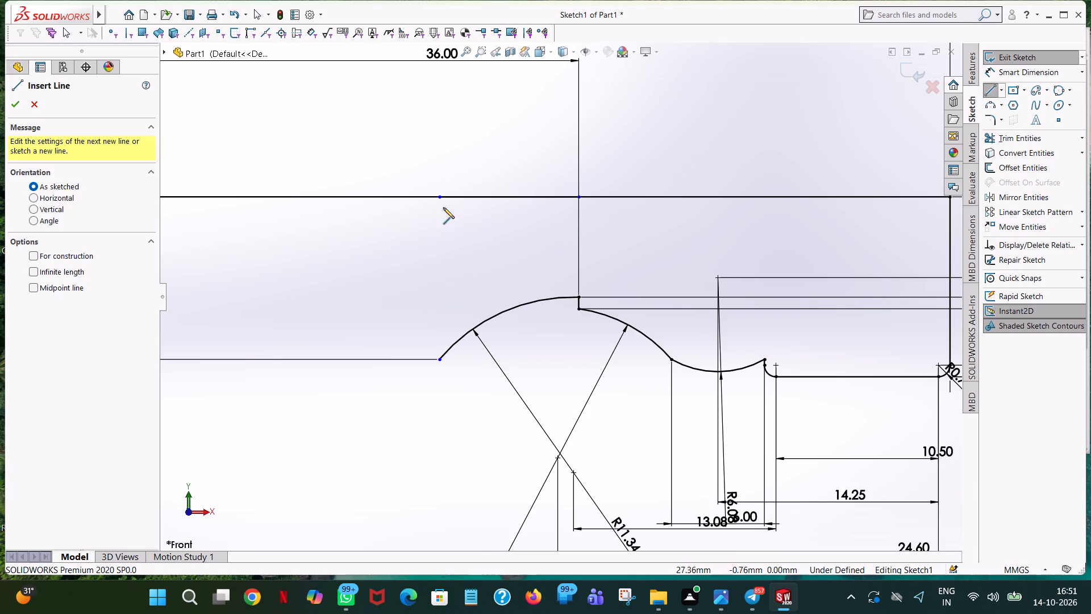
pyautogui.click(439, 358)
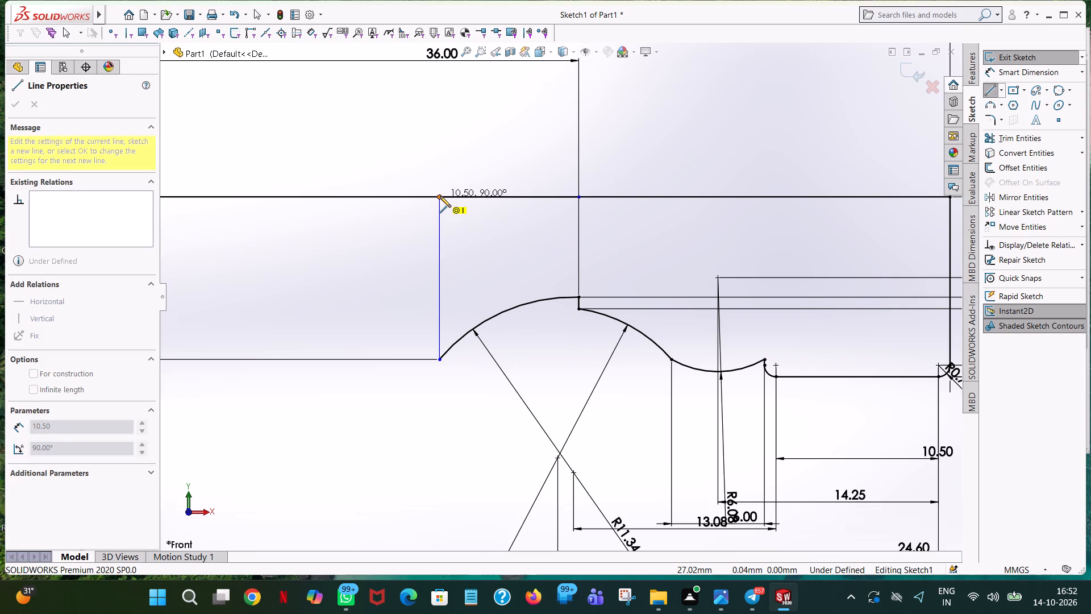
pyautogui.click(440, 196)
pyautogui.rightClick(401, 268)
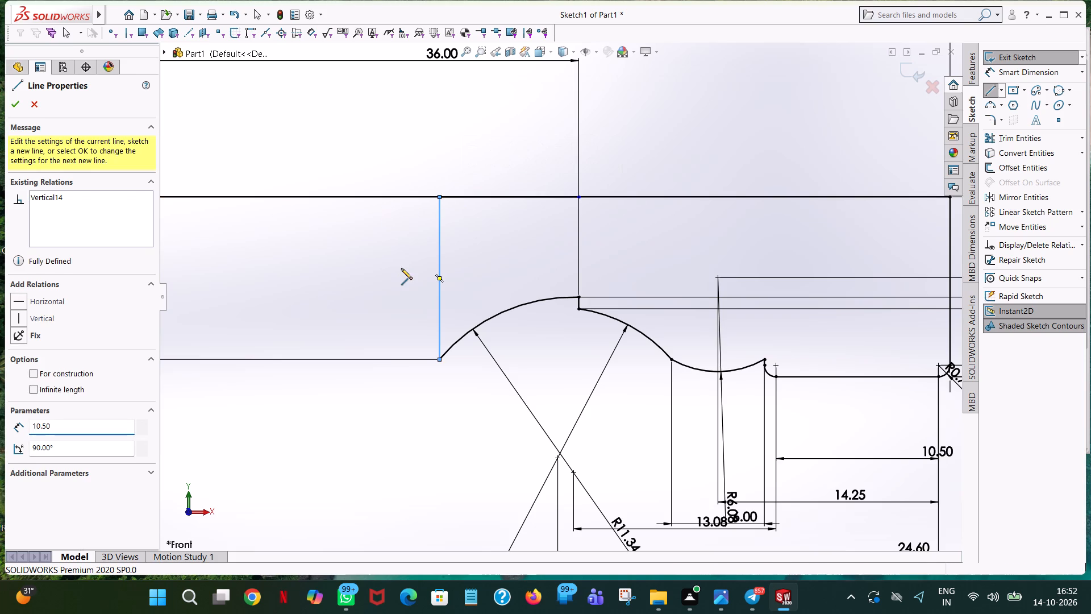
pyautogui.click(425, 275)
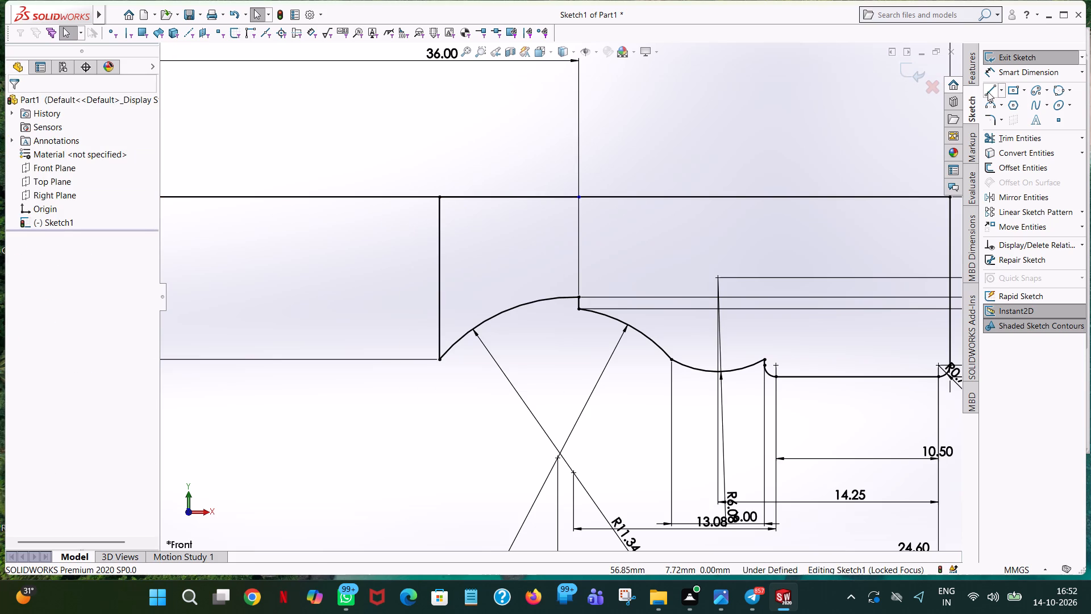
# Sketch a 6 mm line along the axis from the upward-bulging arc's vertical line towards the origin, continuing with a 10.5 mm vertical line downward.
pyautogui.click(988, 92)
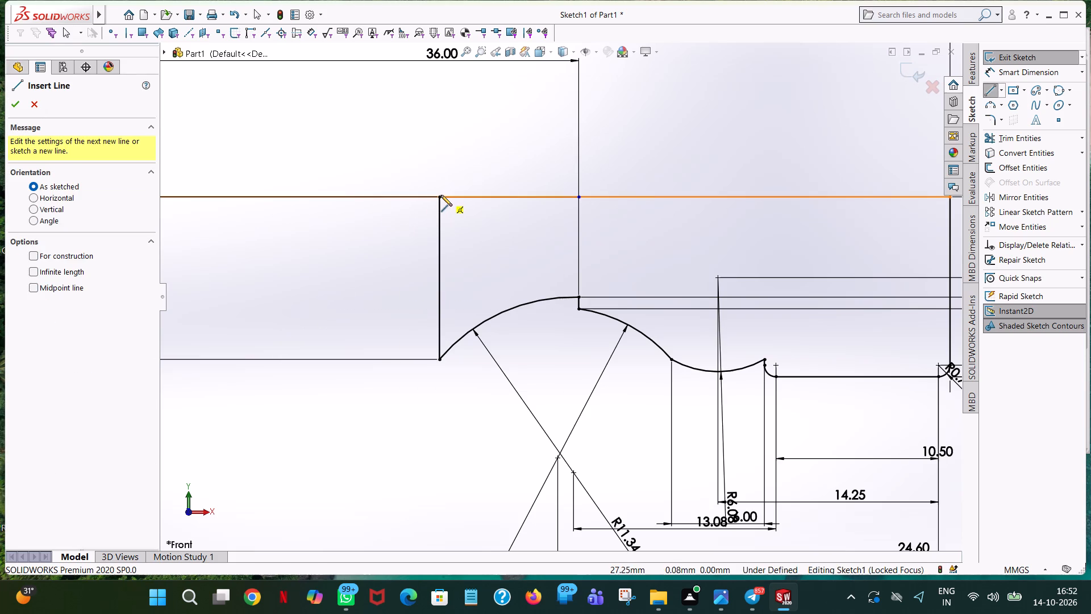
pyautogui.click(438, 196)
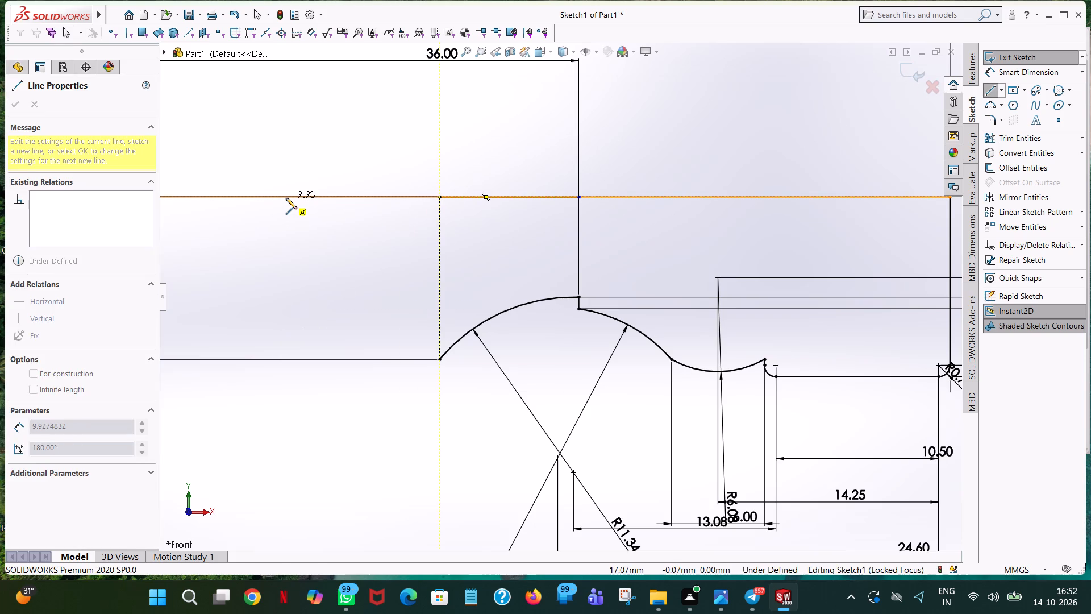
pyautogui.click(286, 198)
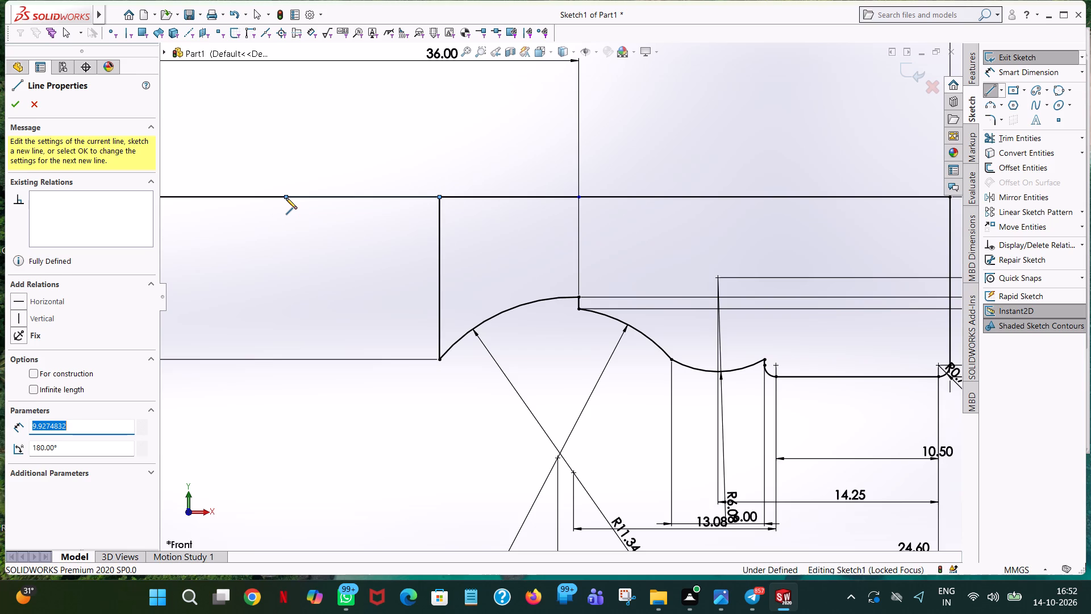
pyautogui.press('6')
pyautogui.press('Return')
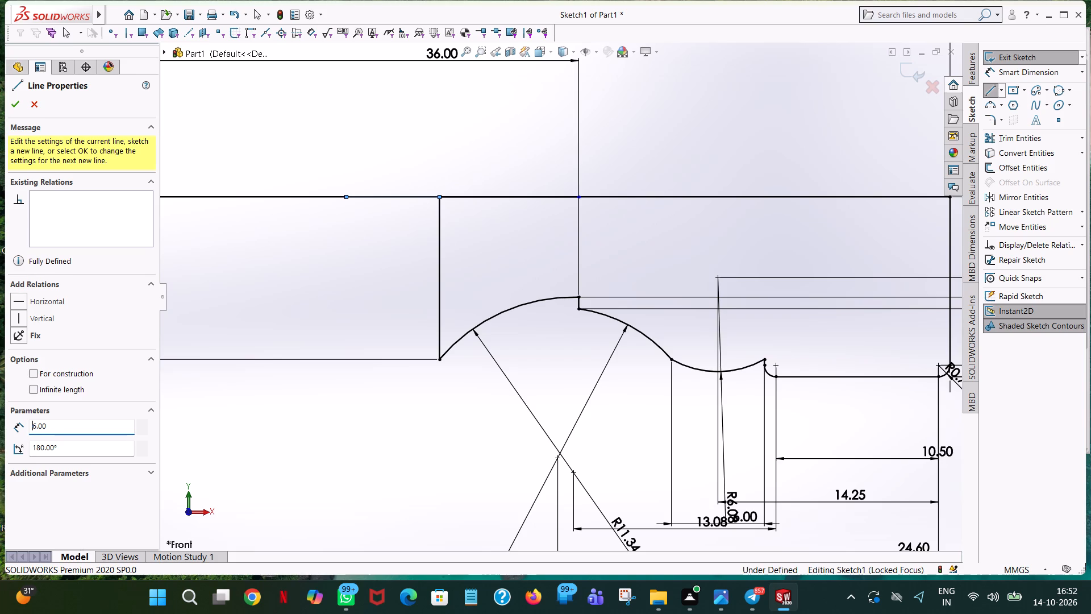
pyautogui.click(345, 423)
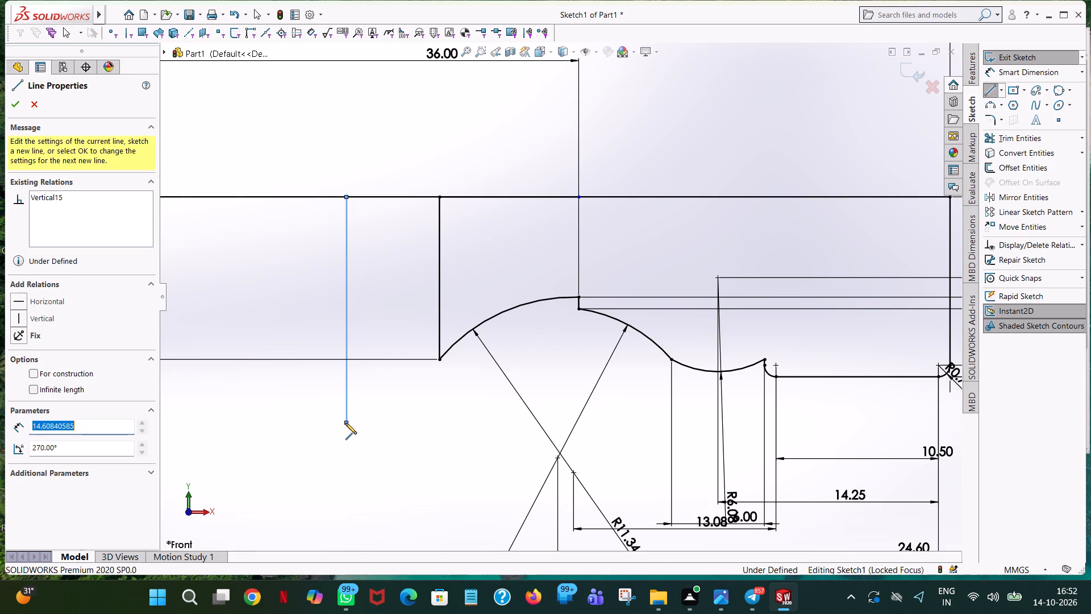
pyautogui.write('21')
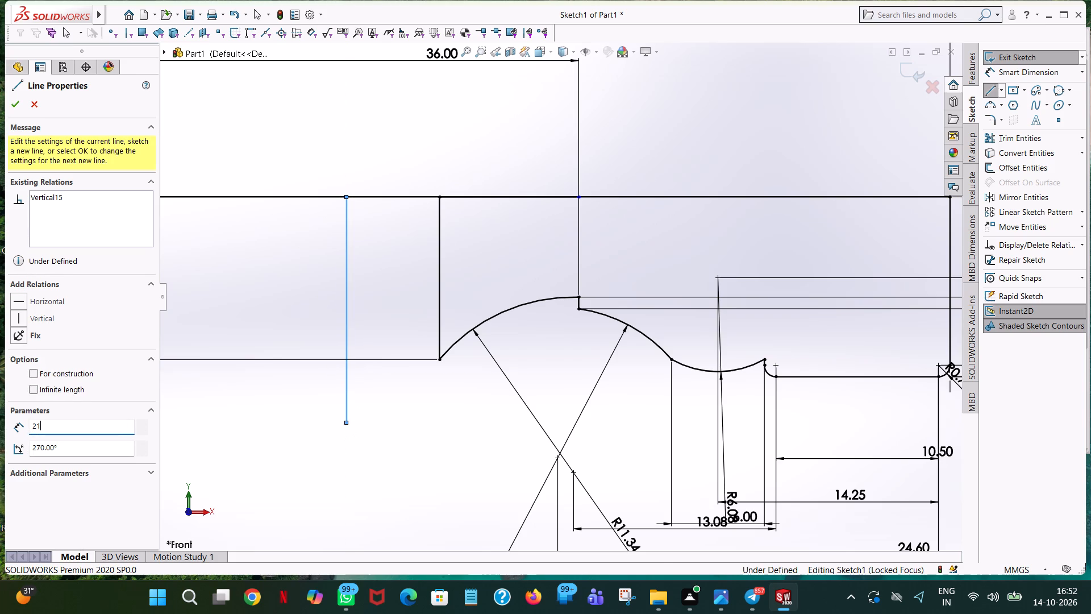
pyautogui.write('/2')
pyautogui.press('Return')
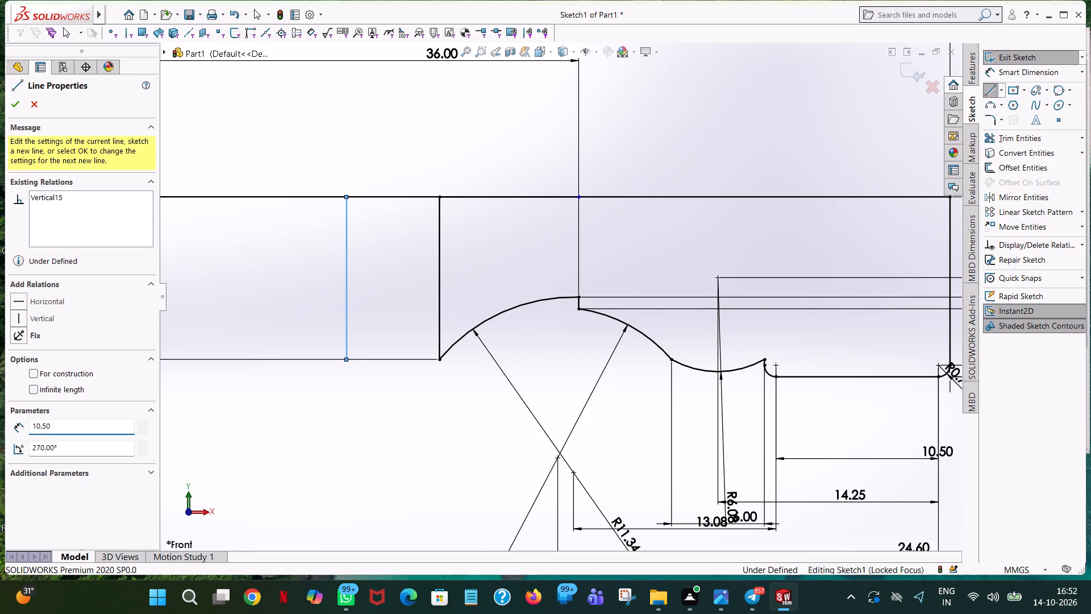
pyautogui.rightClick(345, 423)
pyautogui.click(405, 432)
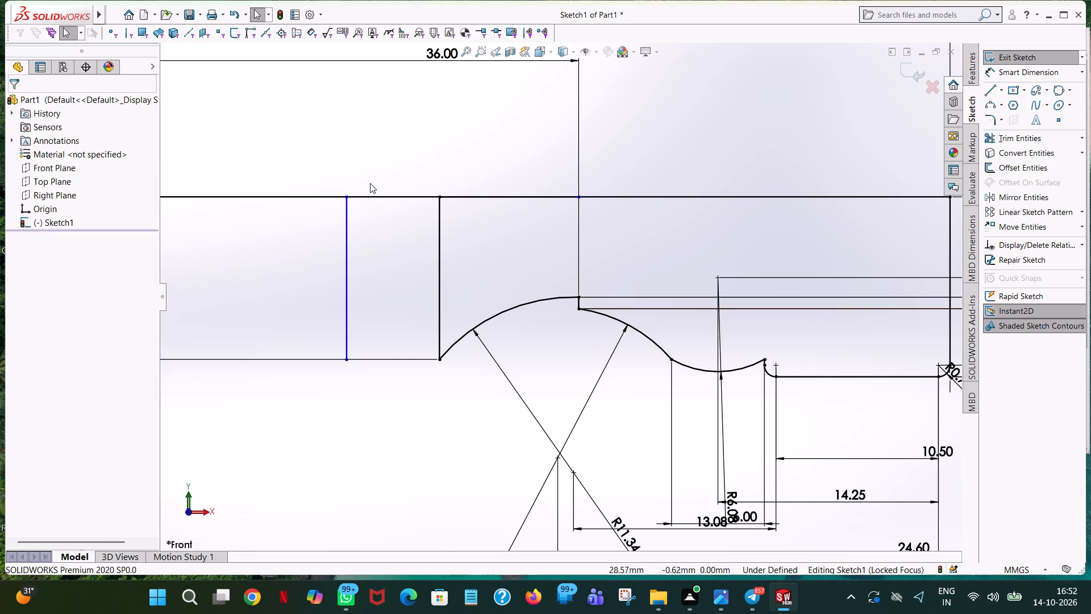
# Trim away the vertical line between the axis and the upward-bulging arc's lower end.
pyautogui.click(992, 135)
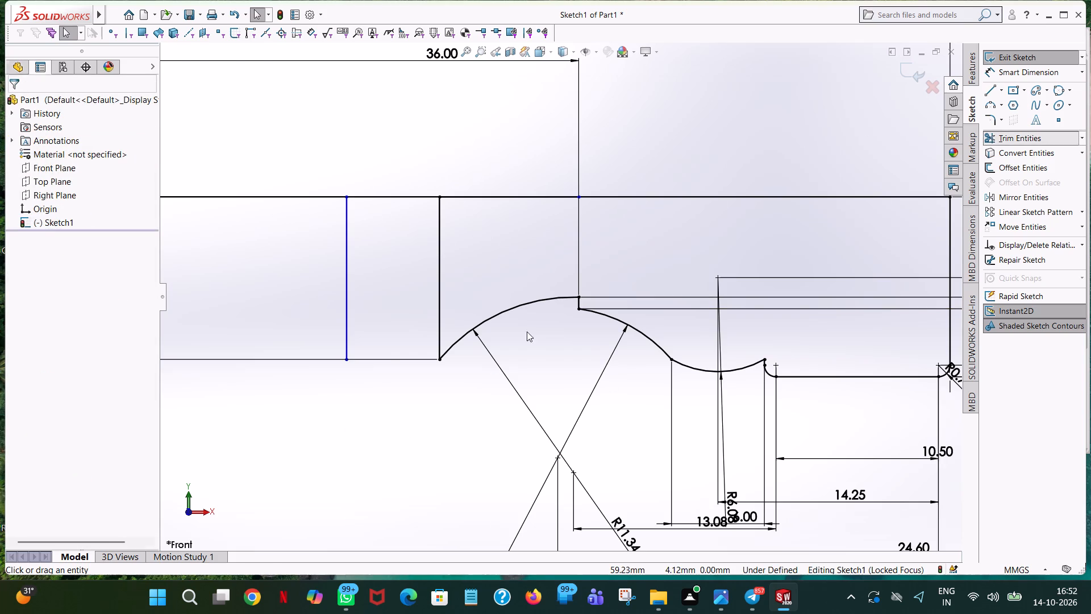
pyautogui.click(398, 359)
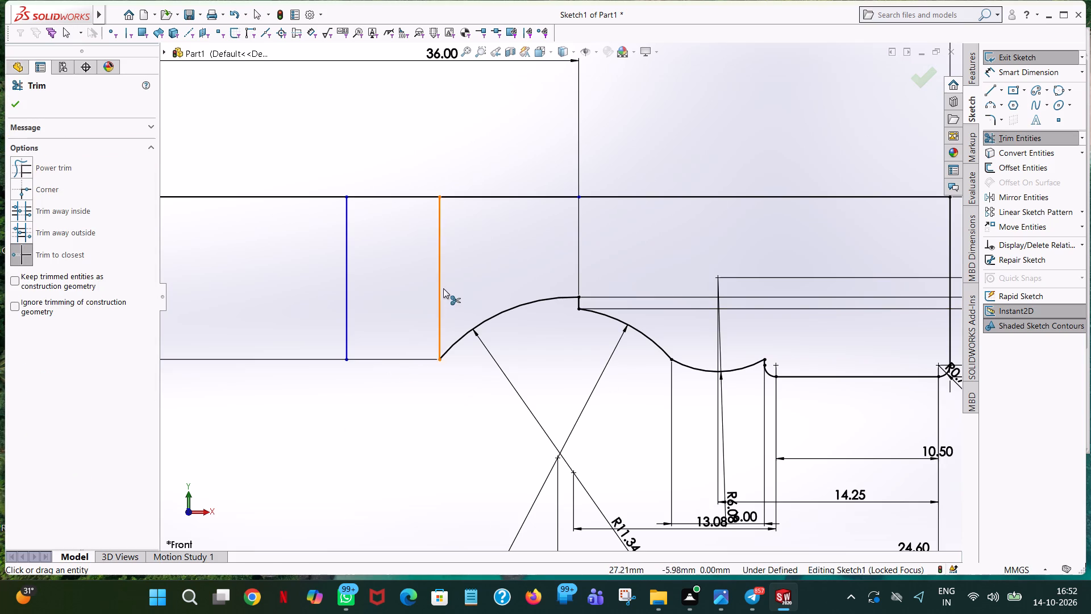
pyautogui.click(442, 282)
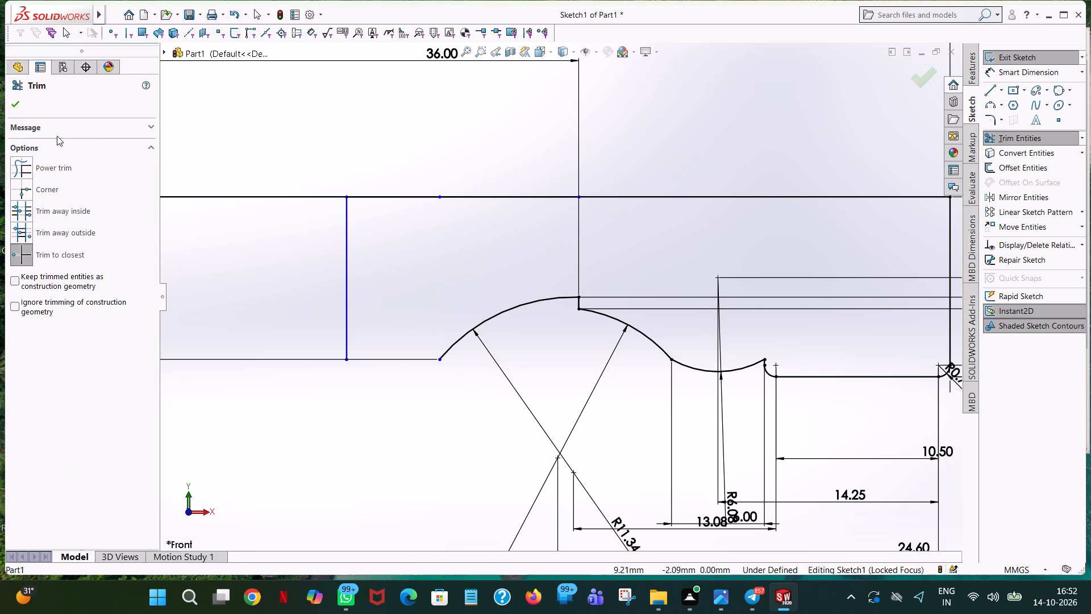
pyautogui.click(9, 105)
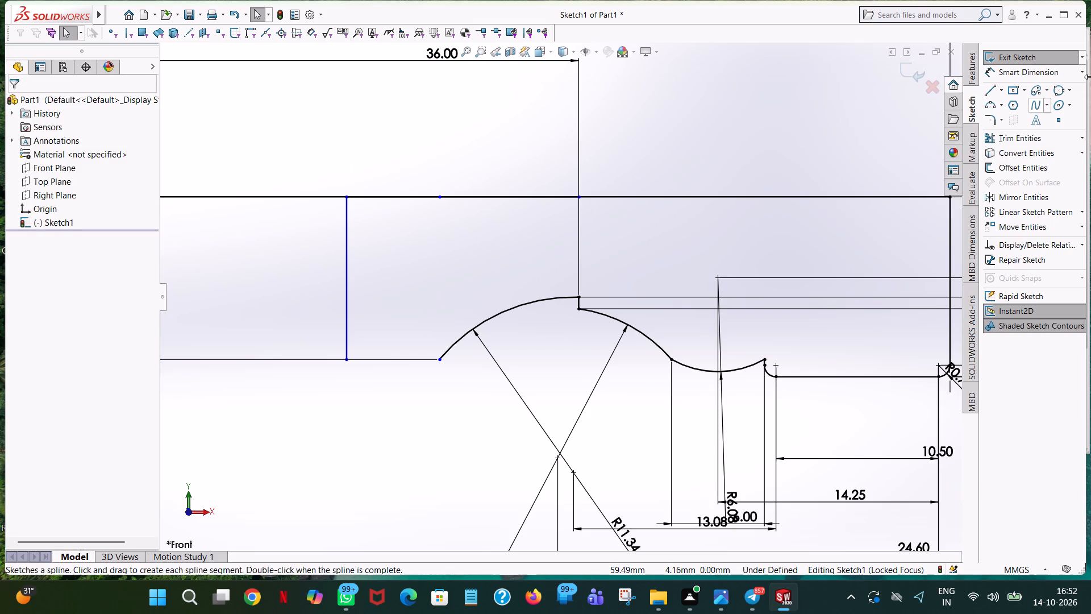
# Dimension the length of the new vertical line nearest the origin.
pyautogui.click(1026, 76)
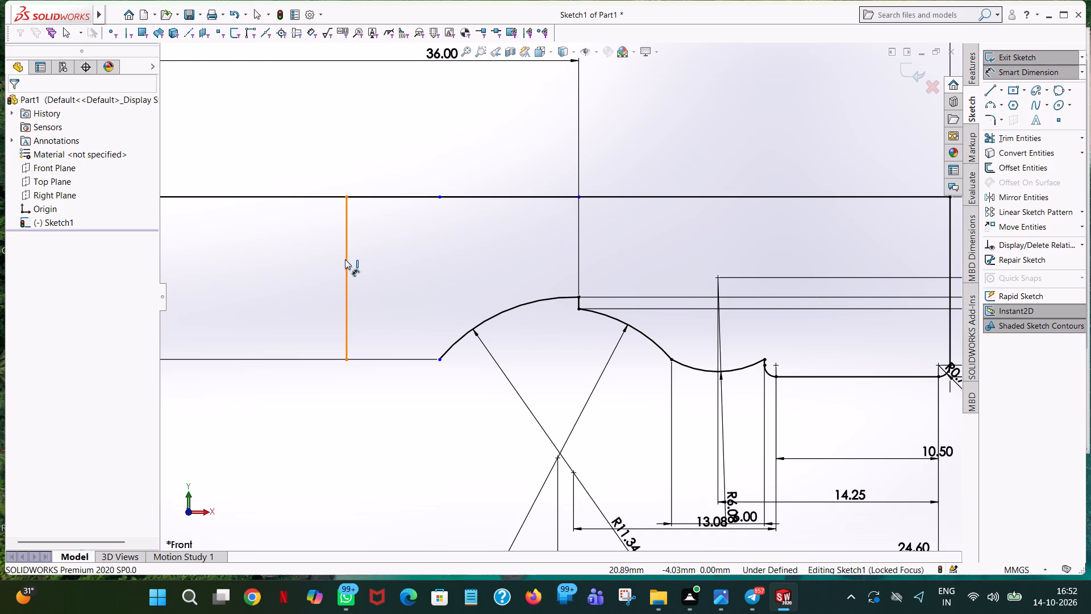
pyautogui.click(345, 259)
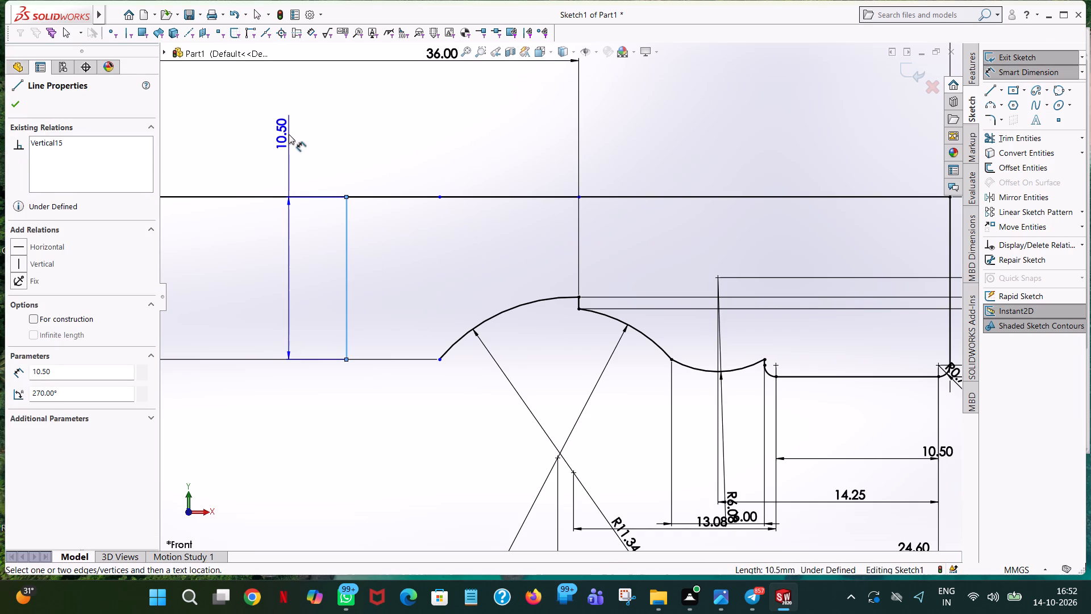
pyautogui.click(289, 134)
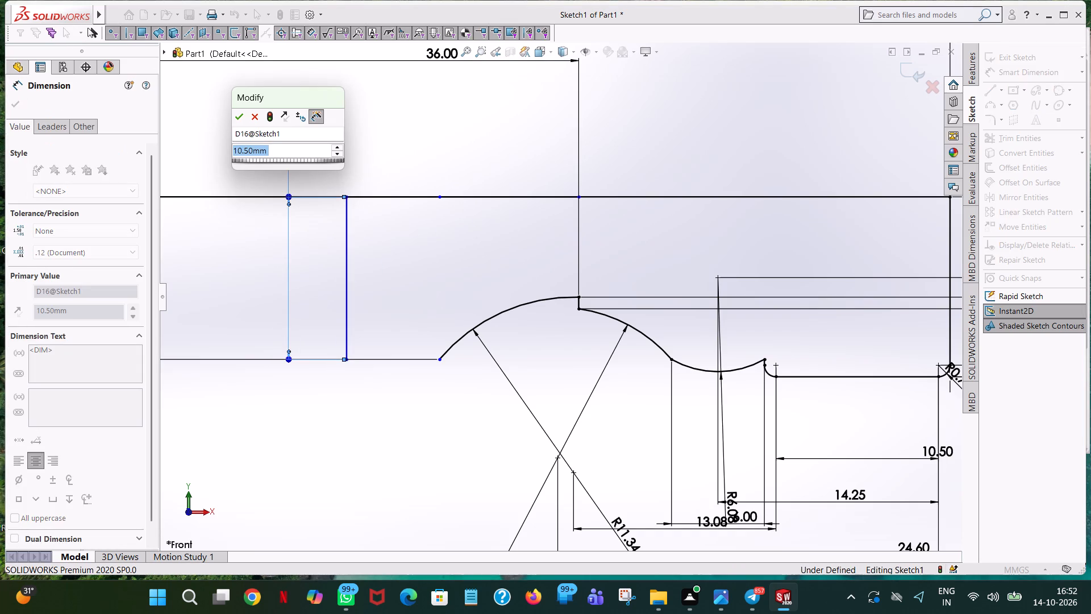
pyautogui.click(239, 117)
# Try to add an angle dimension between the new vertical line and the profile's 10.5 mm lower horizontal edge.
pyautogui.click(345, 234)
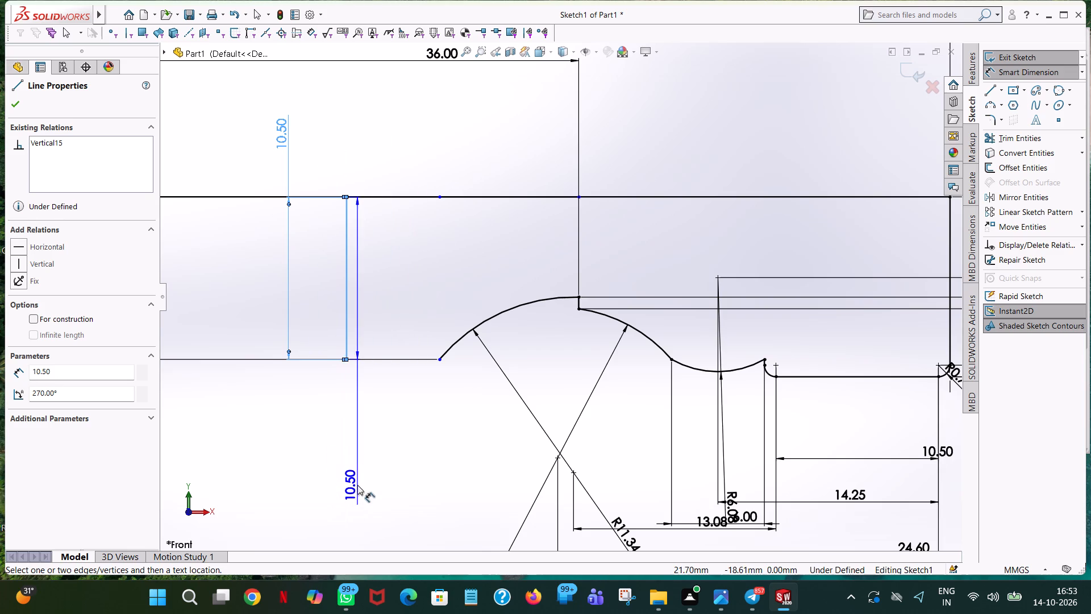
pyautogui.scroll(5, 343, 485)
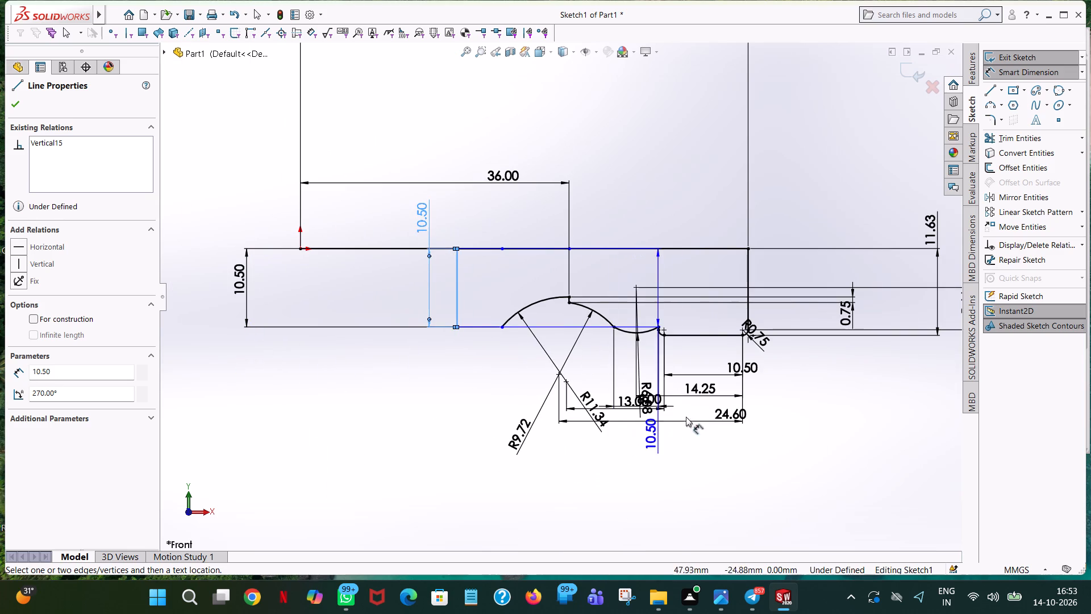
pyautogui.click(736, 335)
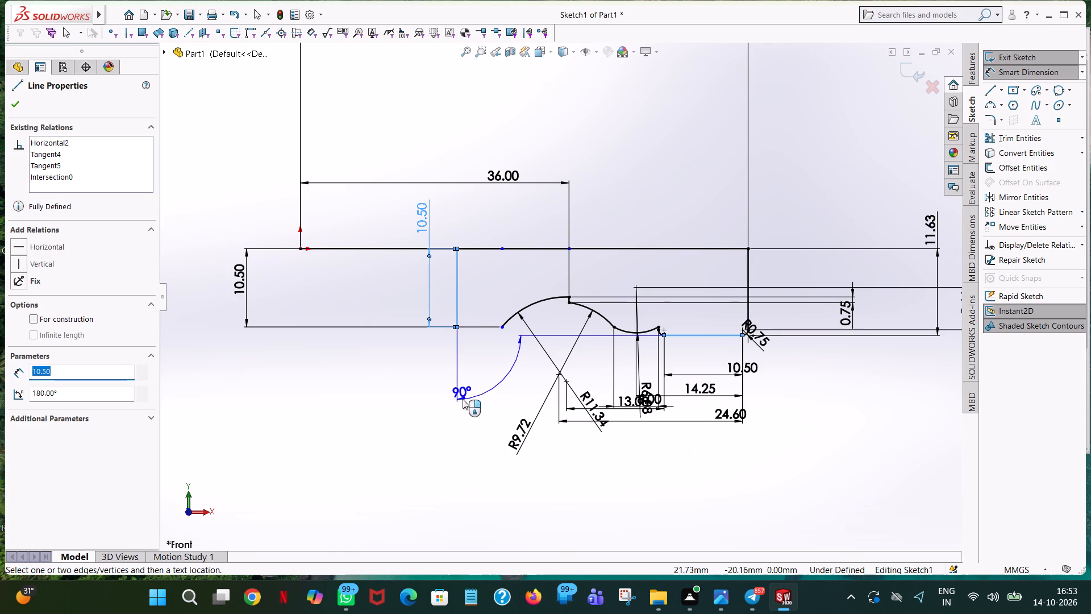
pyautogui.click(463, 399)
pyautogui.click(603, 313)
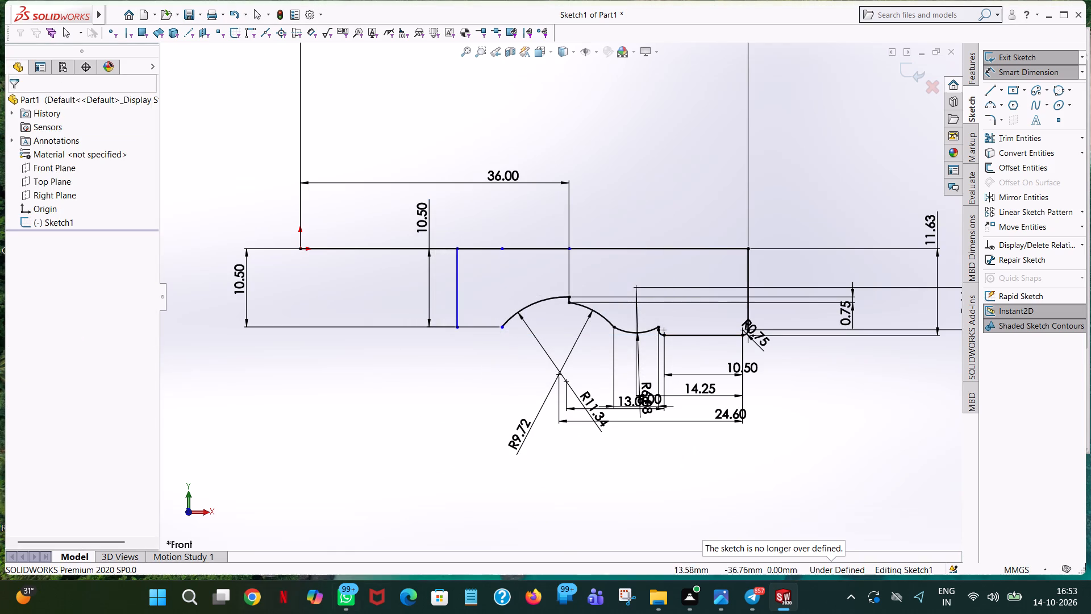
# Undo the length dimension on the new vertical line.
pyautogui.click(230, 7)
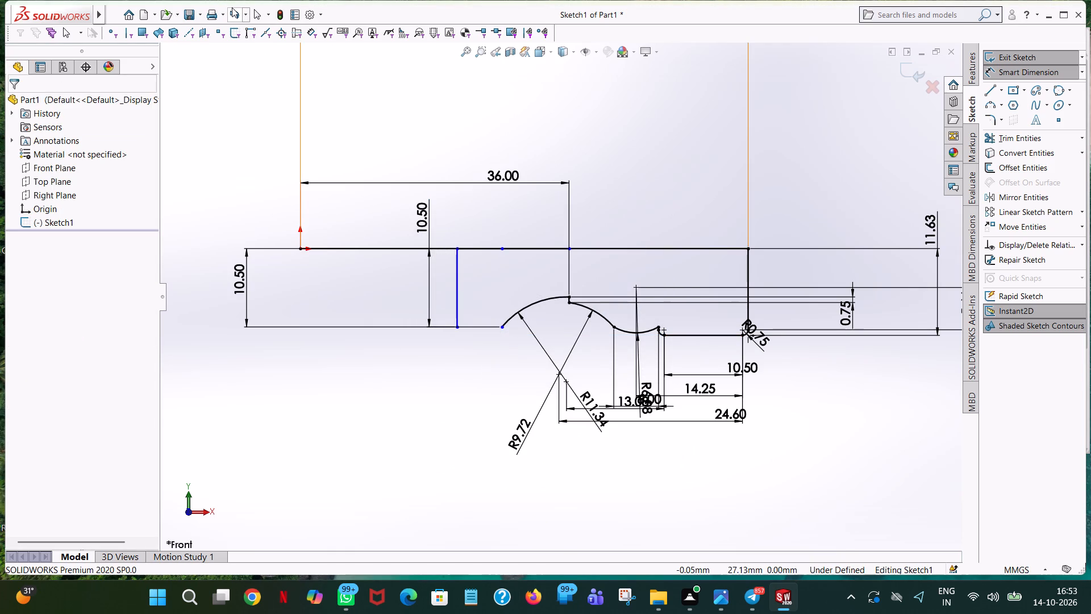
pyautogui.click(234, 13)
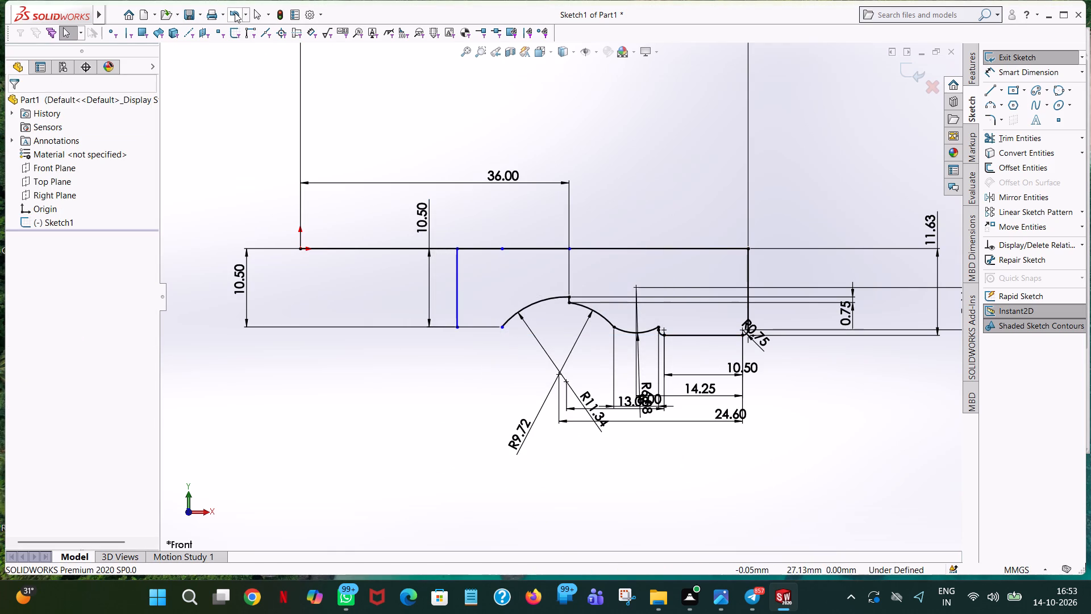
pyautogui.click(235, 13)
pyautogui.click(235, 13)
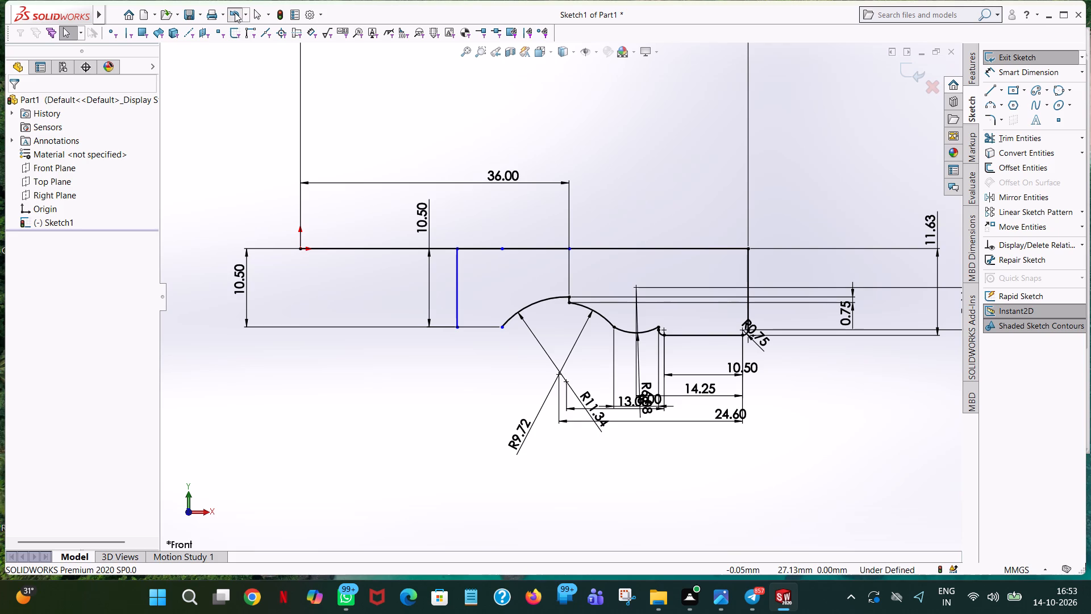
# Dimension the horizontal distance between the new vertical line's lower end and the upward-bulging arc's lower end.
pyautogui.click(1060, 78)
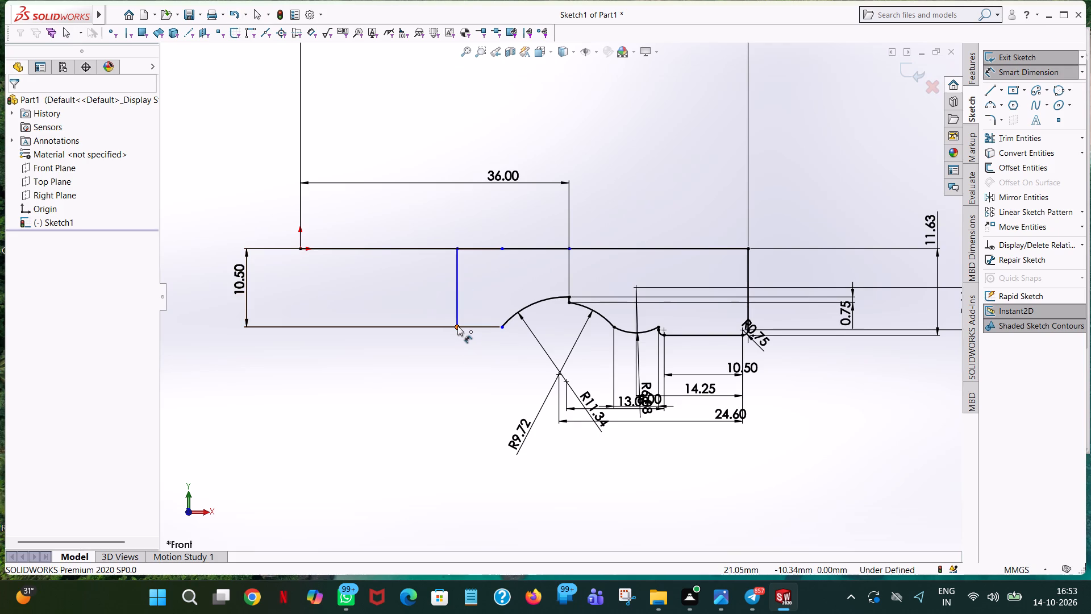
pyautogui.scroll(-7, 457, 326)
pyautogui.scroll(-2, 534, 314)
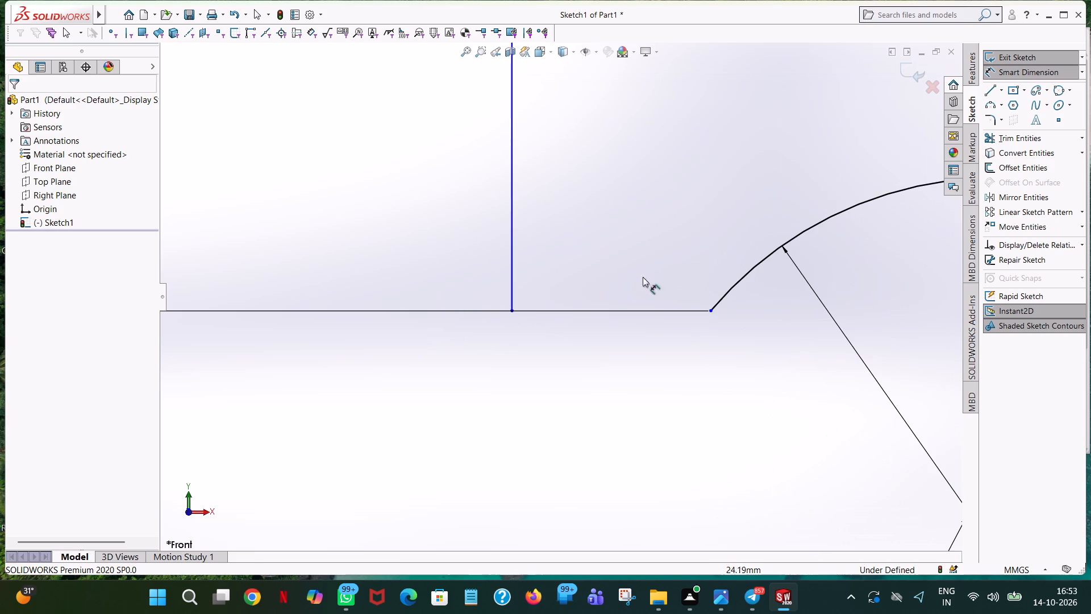
pyautogui.scroll(5, 713, 267)
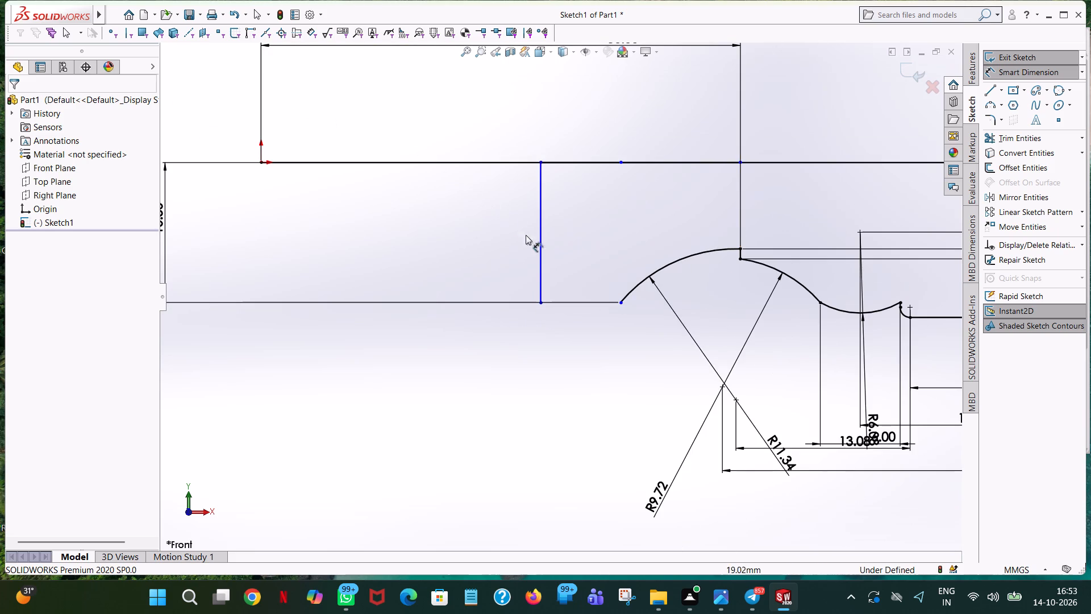
pyautogui.click(542, 301)
pyautogui.click(619, 306)
pyautogui.click(586, 442)
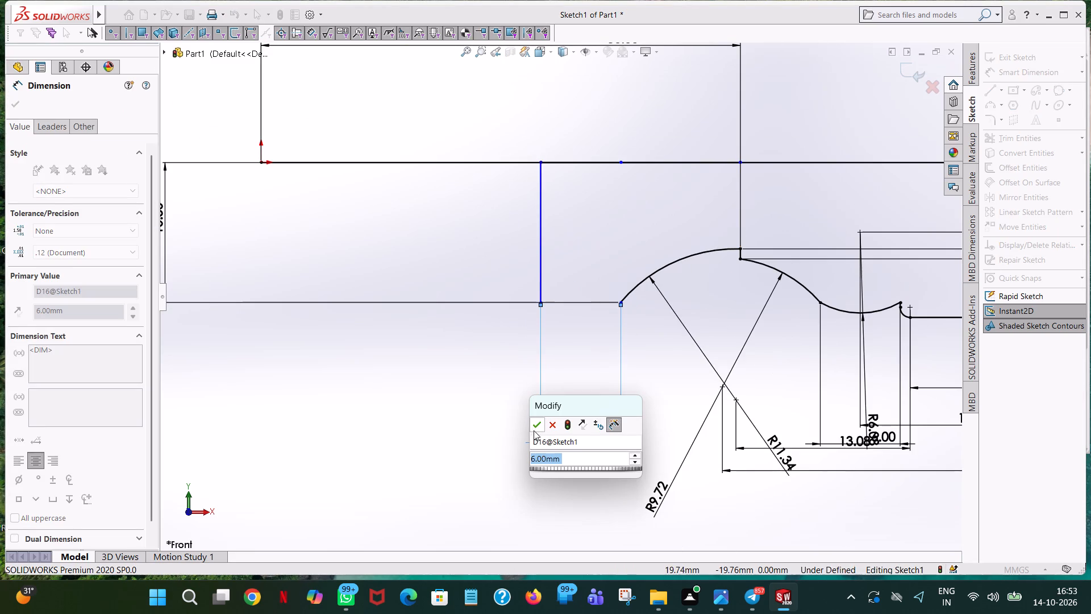
pyautogui.click(538, 429)
pyautogui.click(603, 357)
# Sketch a downward-bulging three-point arc from the upward-bulging arc's lower end to the vertical line's lower end, with a 10.065 mm radius.
pyautogui.scroll(-2, 594, 304)
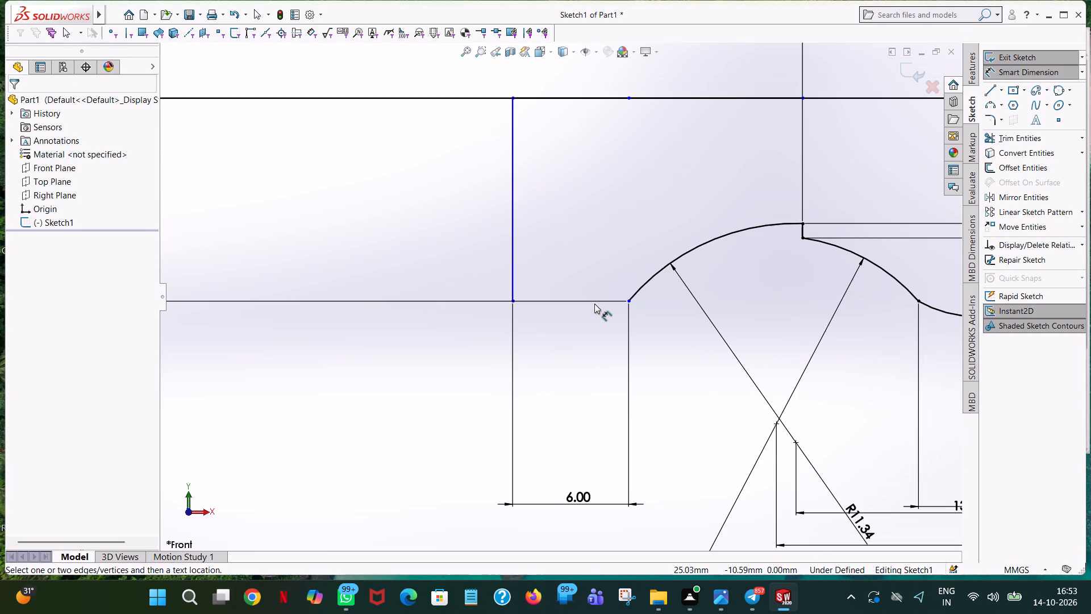
pyautogui.click(988, 101)
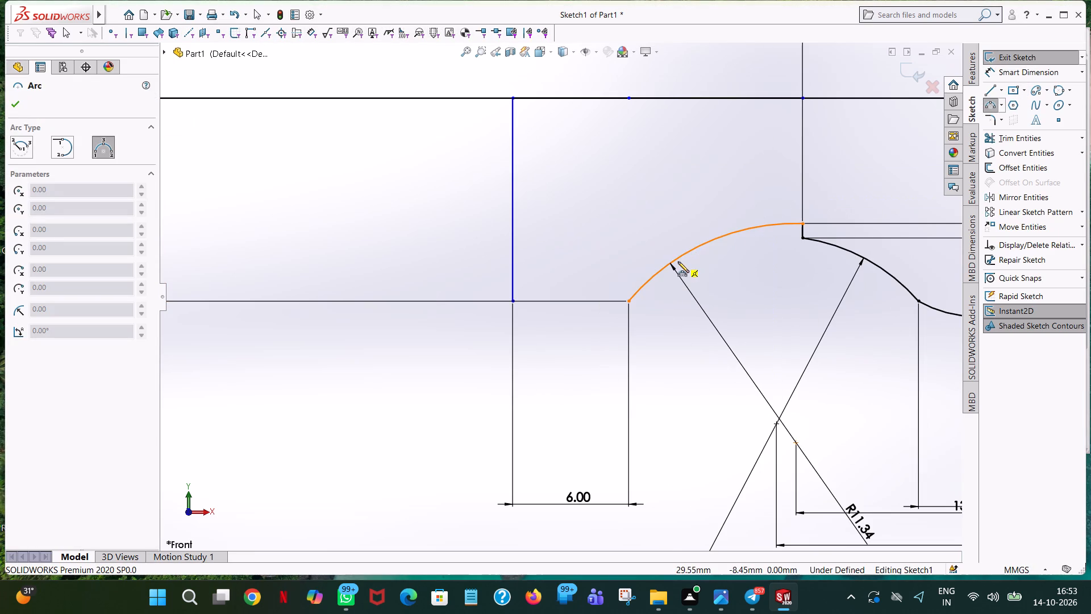
pyautogui.click(628, 301)
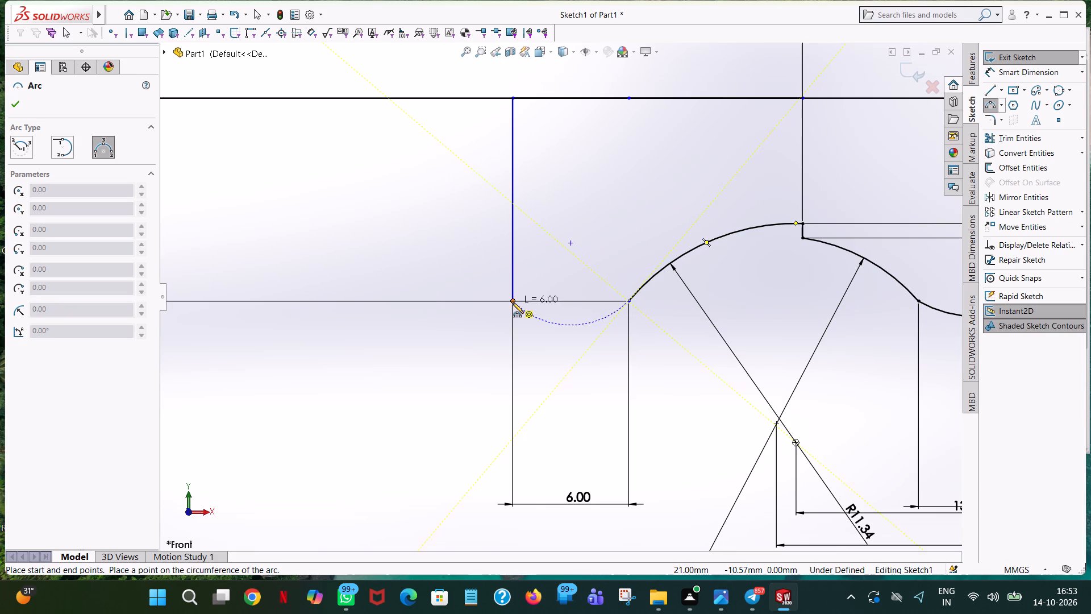
pyautogui.click(513, 302)
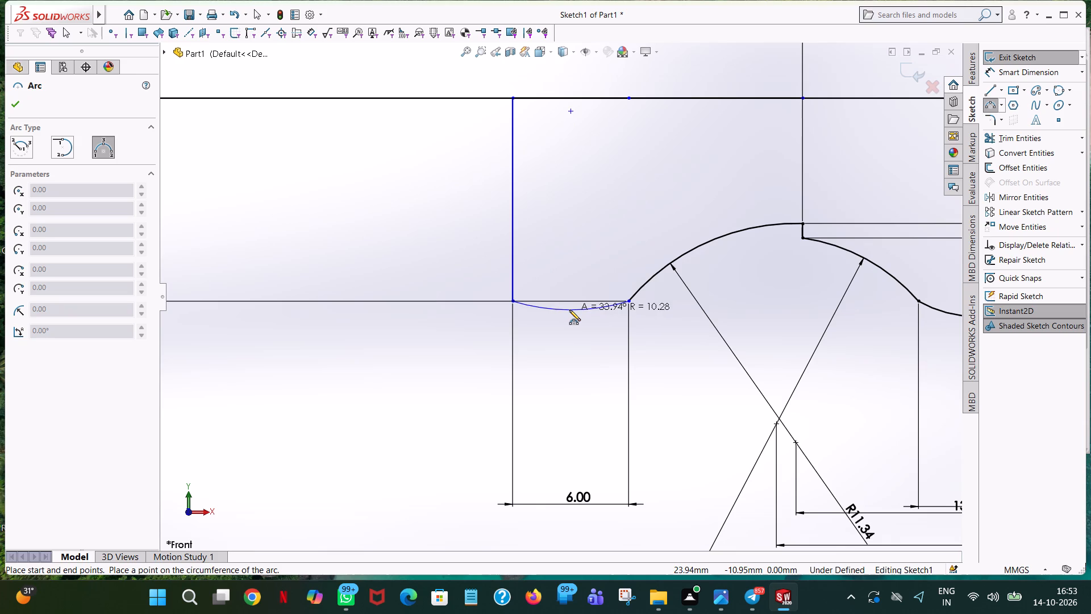
pyautogui.click(569, 310)
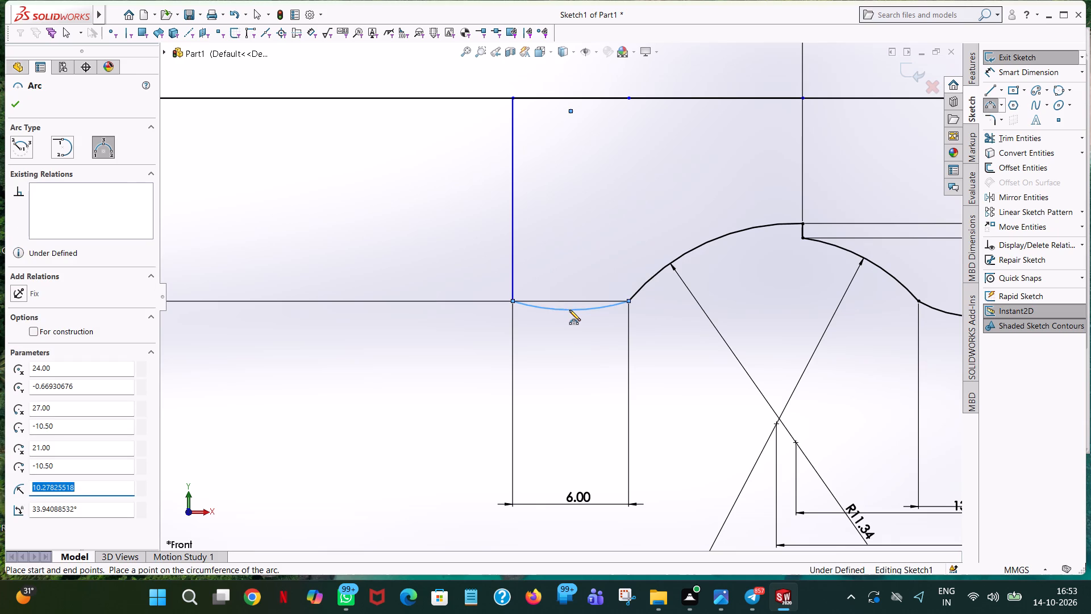
pyautogui.write('10.')
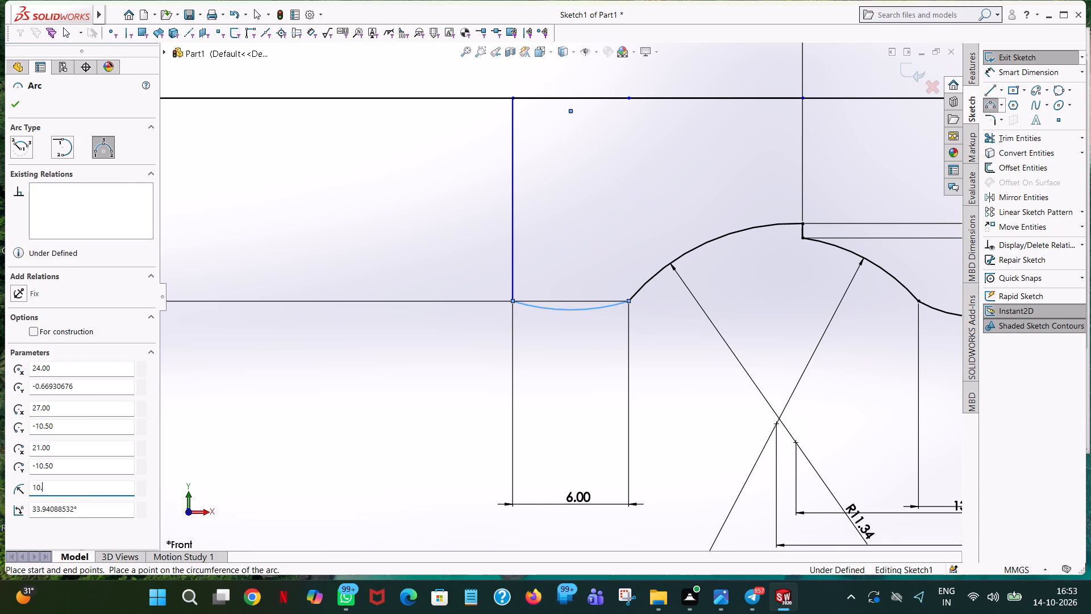
pyautogui.press('0')
pyautogui.write('65')
pyautogui.press('Return')
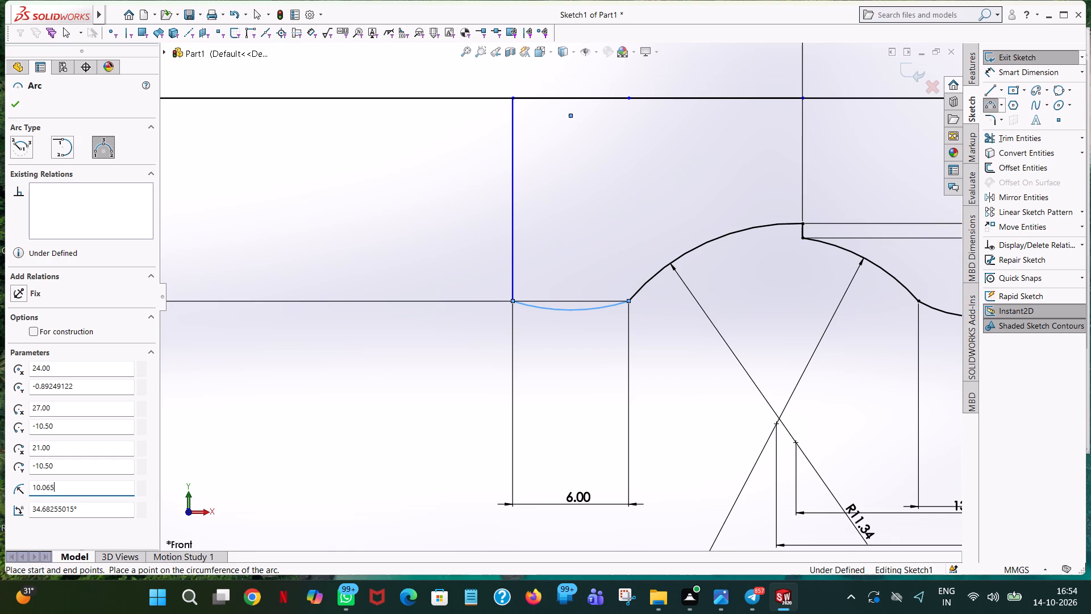
# Trim away the vertical line that joins the new downward-bulging arc's outer end to the horizontal axis line.
pyautogui.rightClick(569, 310)
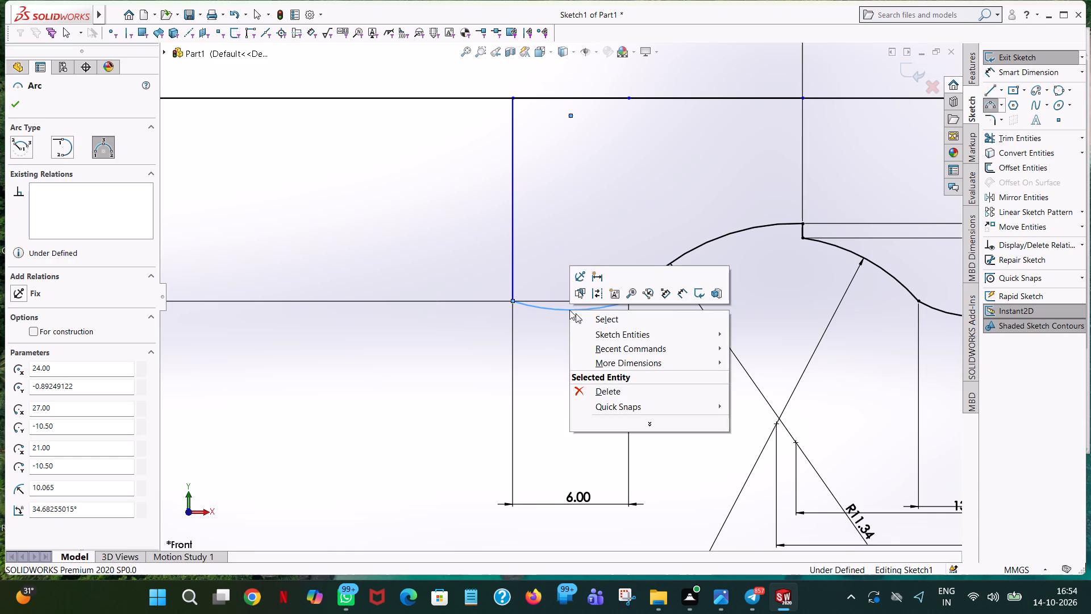
pyautogui.click(605, 317)
pyautogui.click(585, 381)
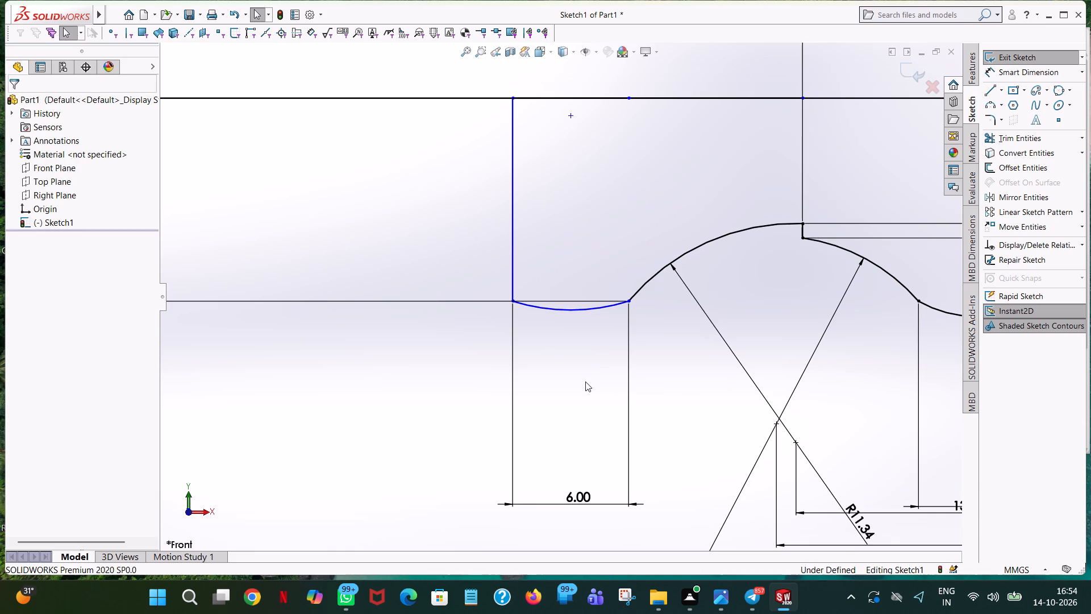
pyautogui.click(1008, 135)
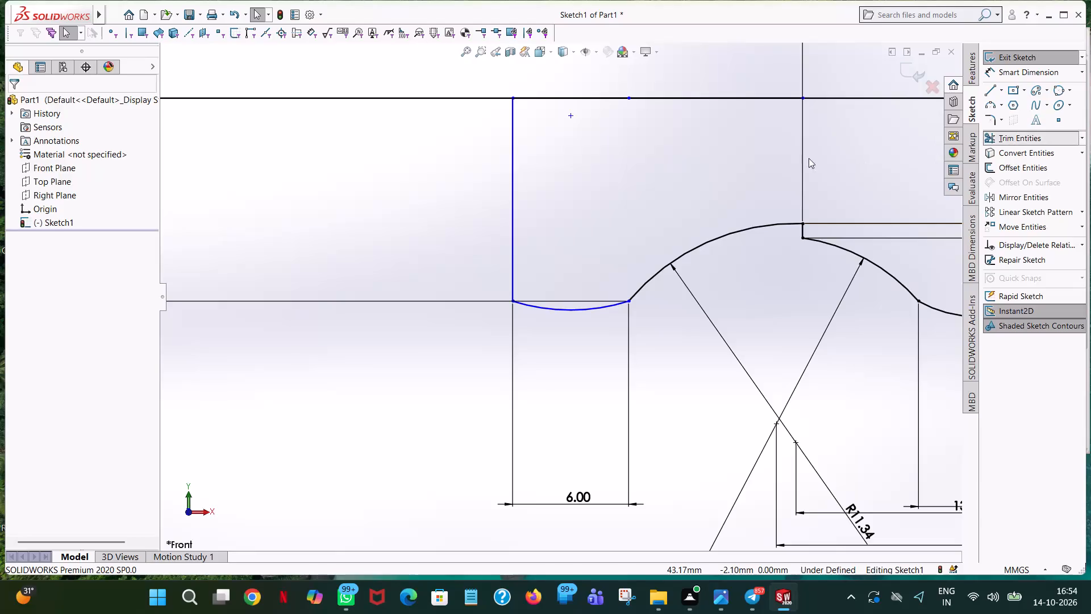
pyautogui.click(514, 194)
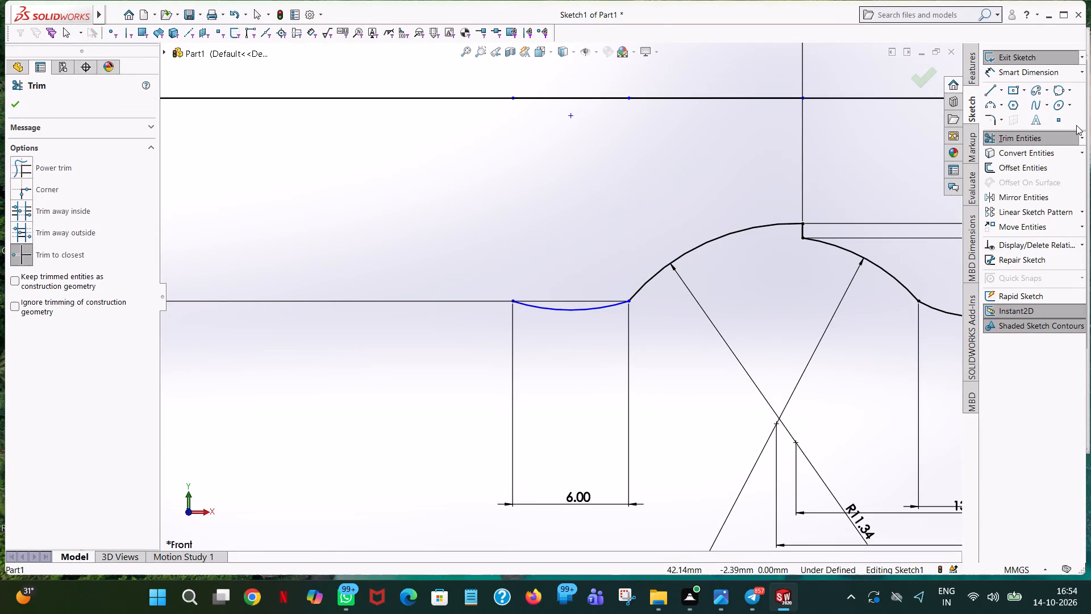
# Dimension the radius of the new downward-bulging arc.
pyautogui.click(1015, 73)
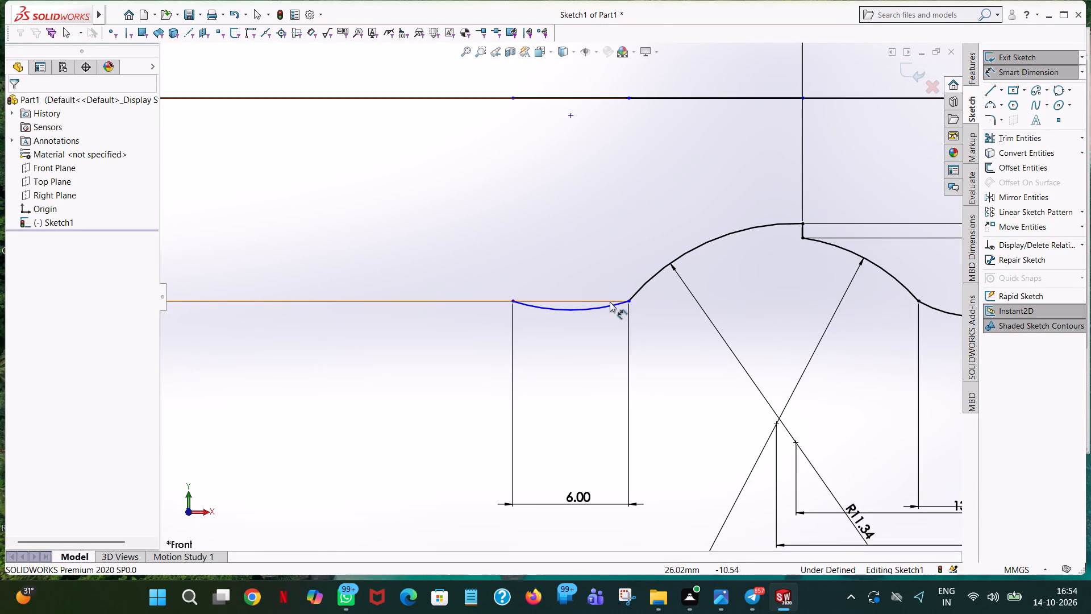
pyautogui.click(589, 312)
pyautogui.click(589, 459)
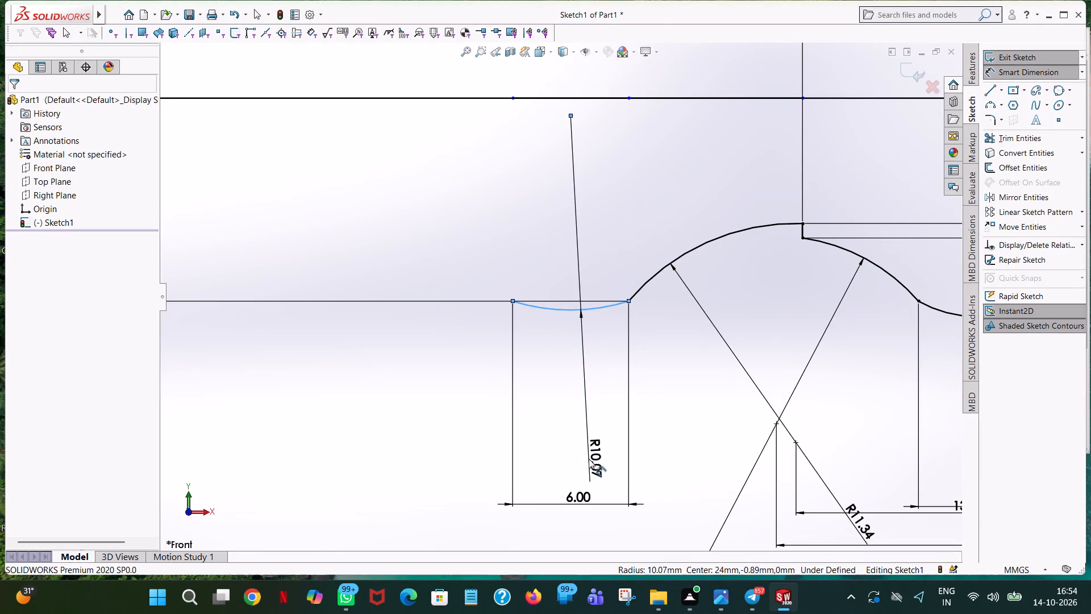
pyautogui.click(535, 441)
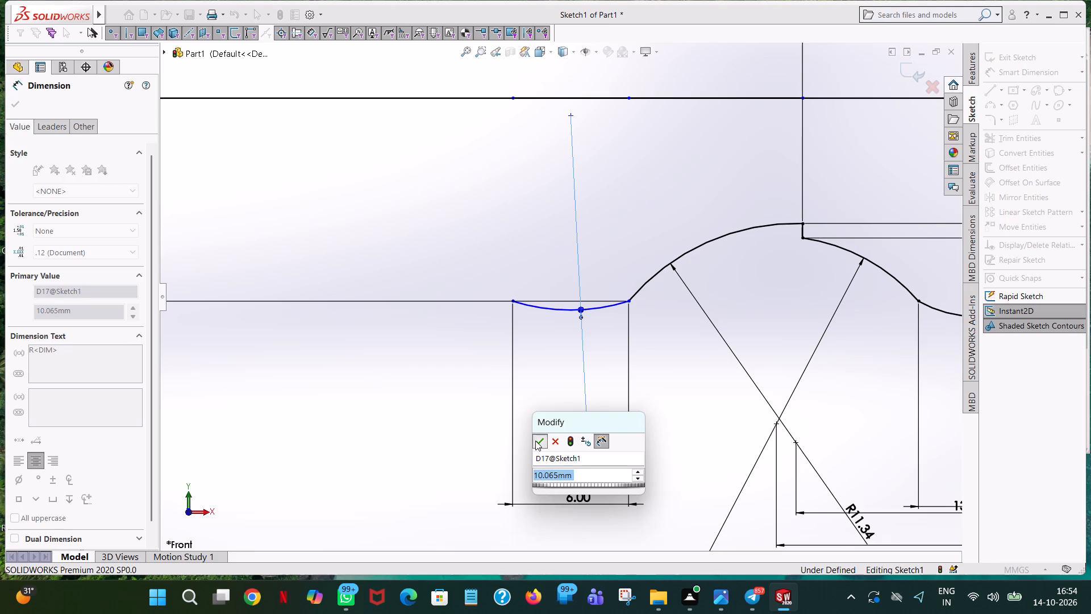
pyautogui.click(662, 369)
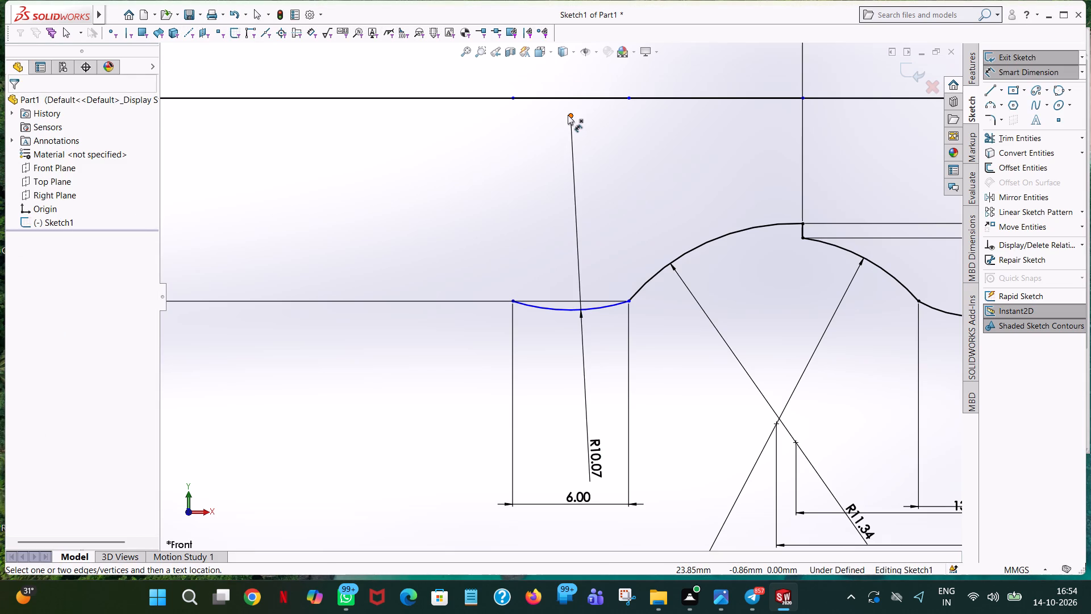
# Dimension the horizontal distance between the new arc's centre and the R9.72 arc's centre.
pyautogui.click(568, 115)
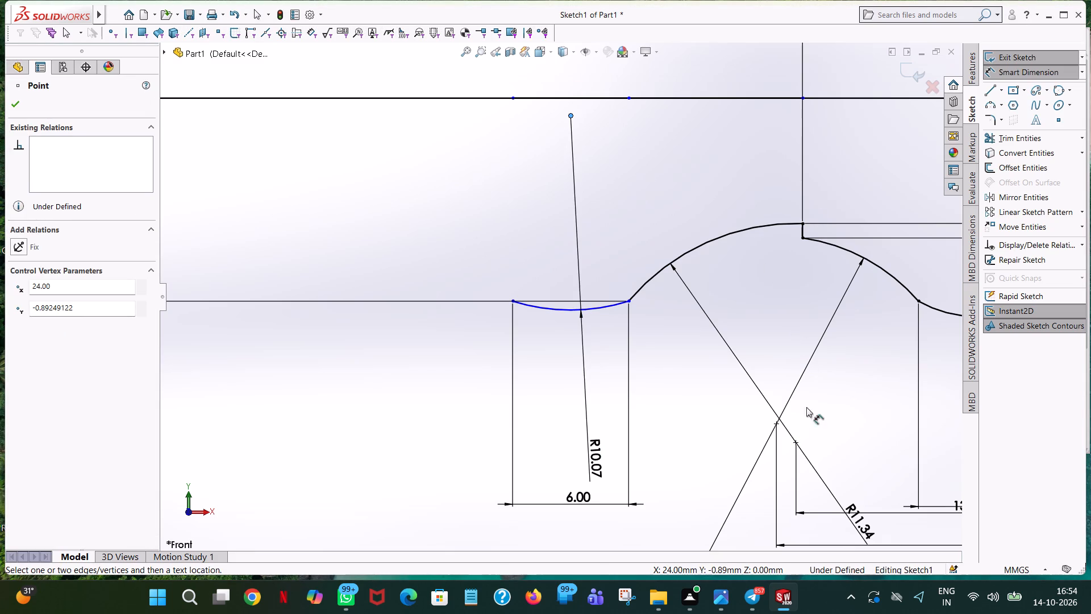
pyautogui.click(778, 426)
pyautogui.click(710, 481)
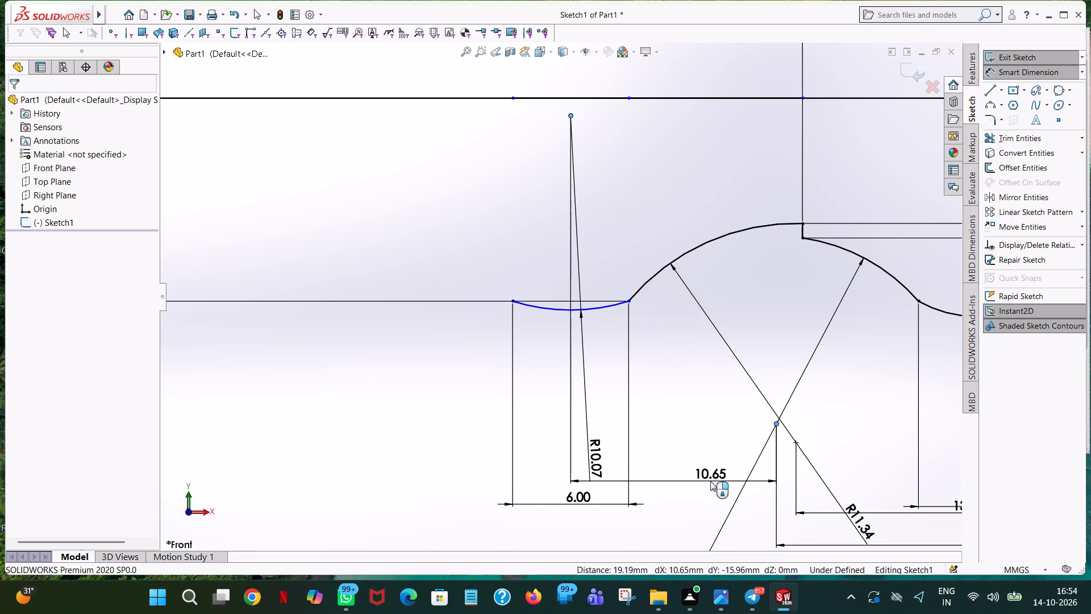
pyautogui.click(660, 464)
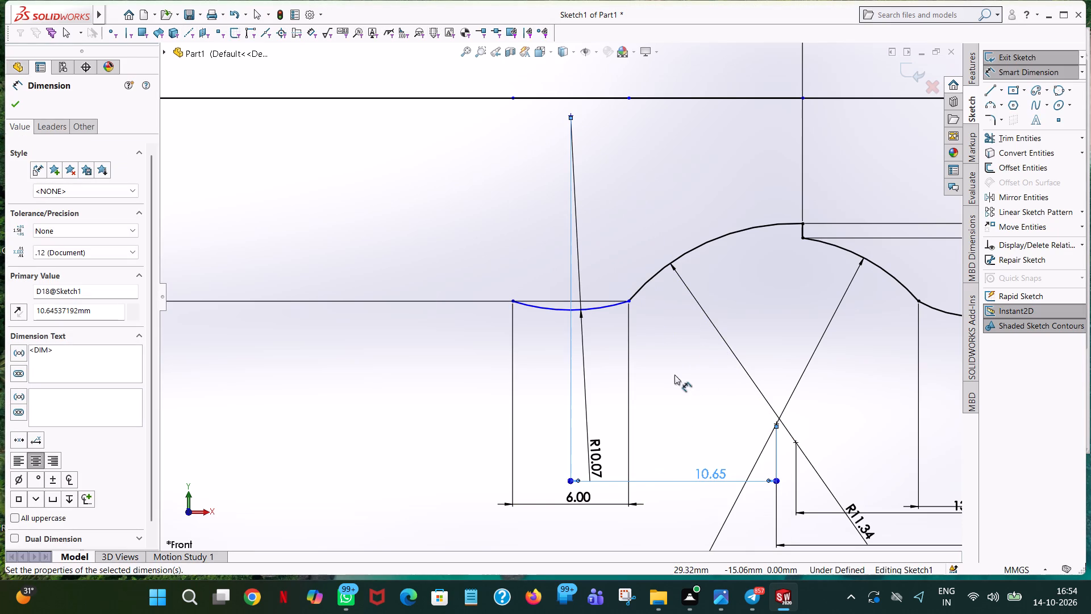
pyautogui.click(723, 289)
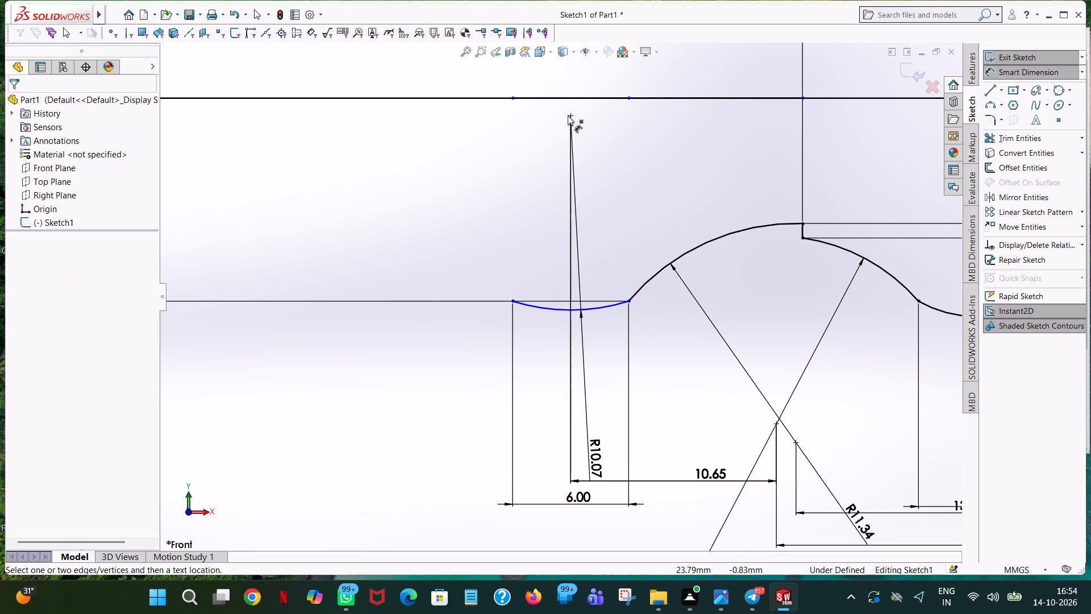
# Dimension the vertical distance between the new arc's centre and the centre of the other downward-bulging arc.
pyautogui.click(570, 117)
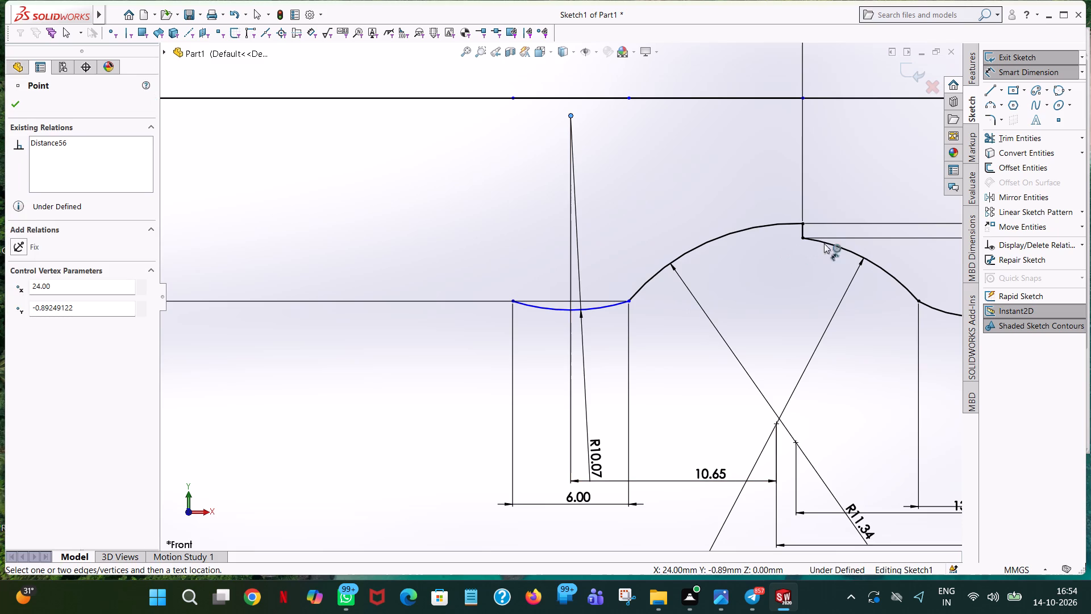
pyautogui.scroll(2, 838, 252)
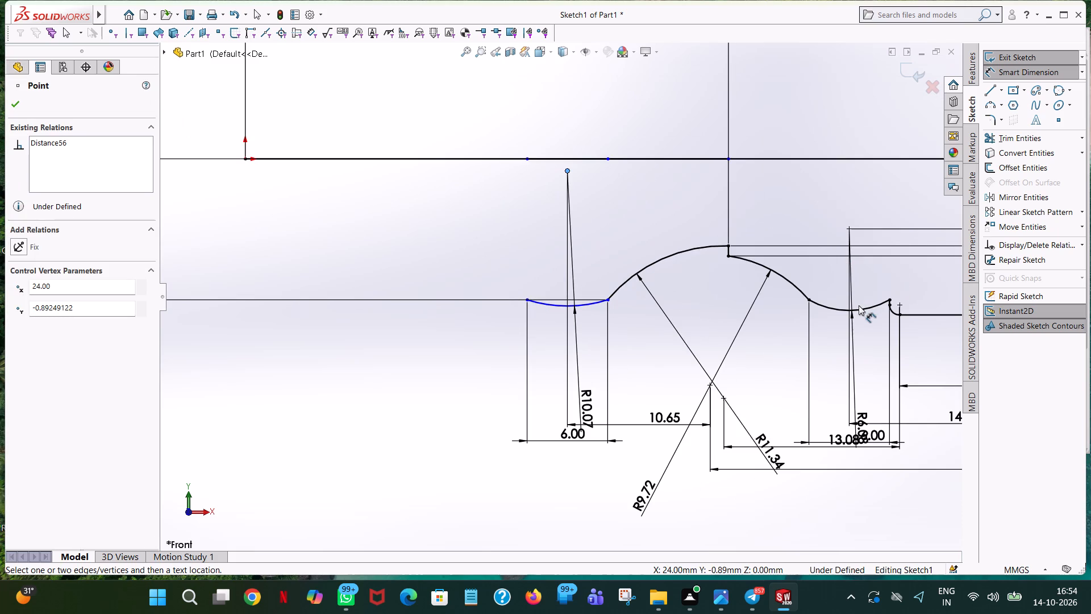
pyautogui.click(850, 227)
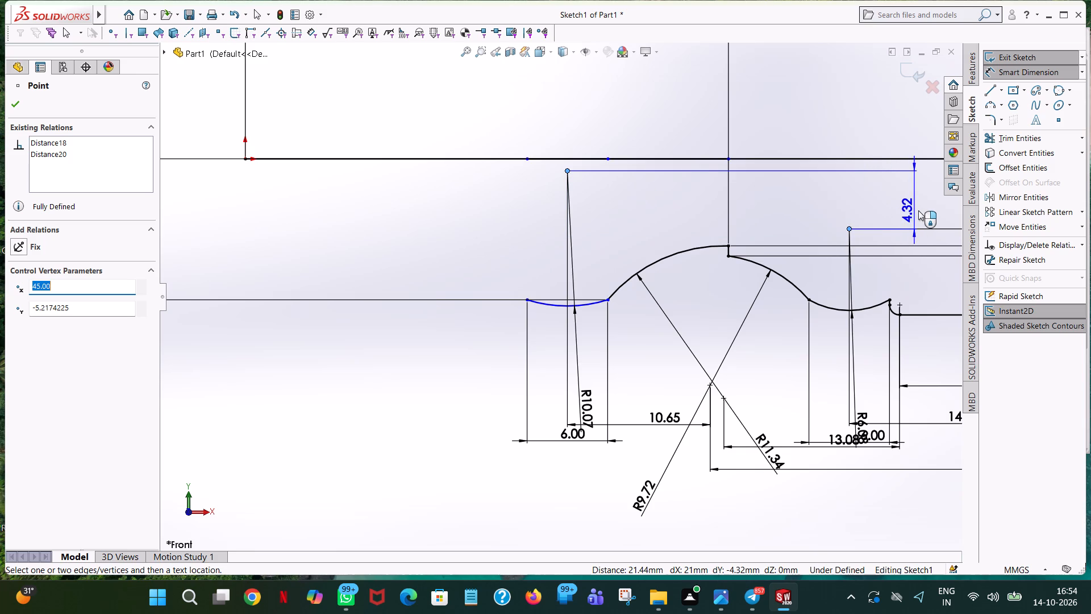
pyautogui.click(918, 210)
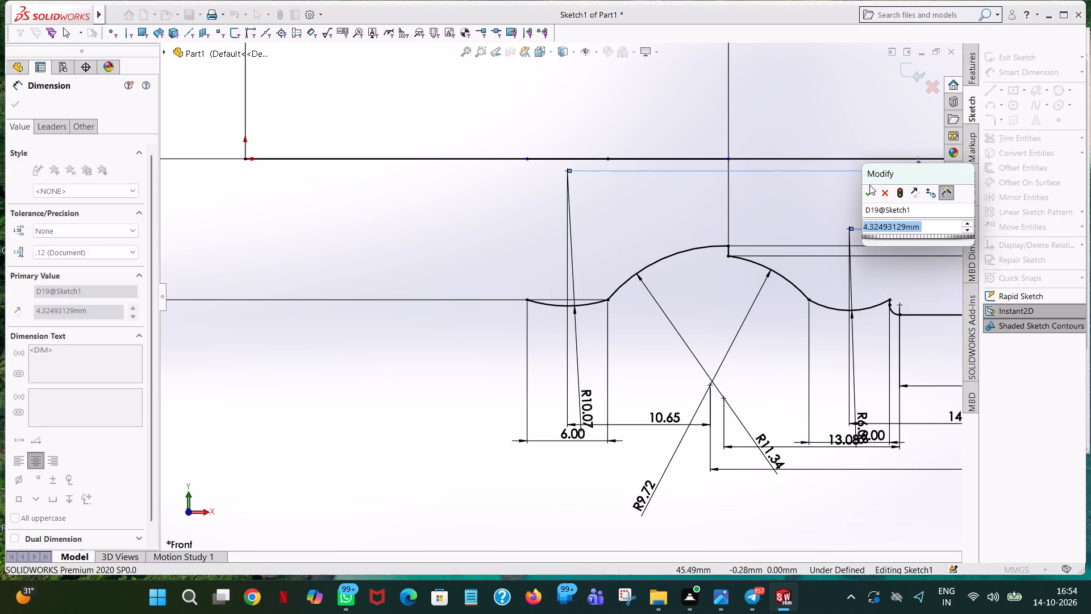
pyautogui.click(869, 192)
pyautogui.click(744, 192)
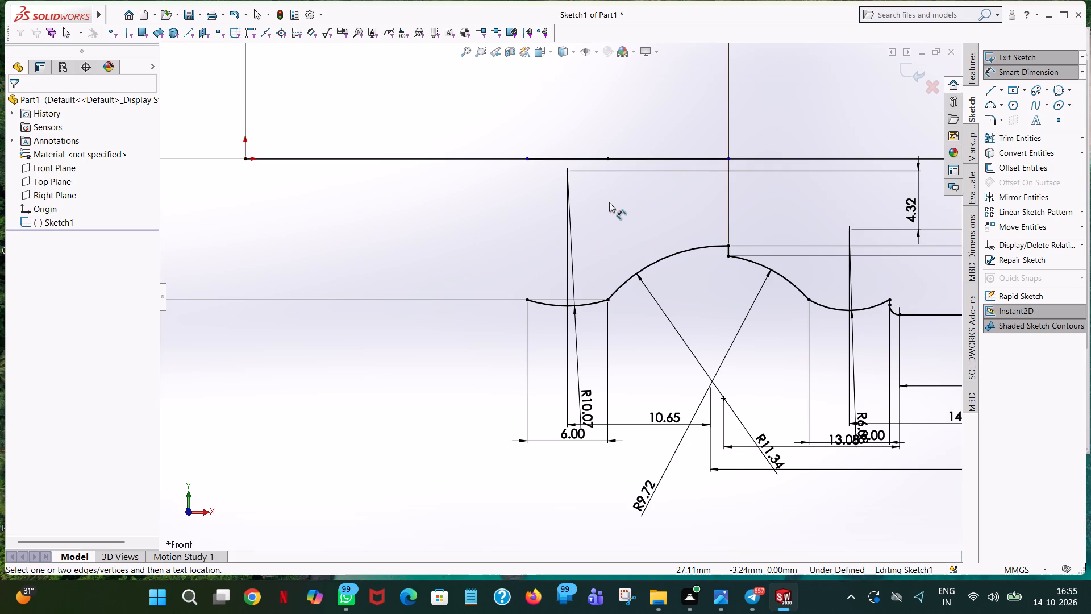
# Sketch a 10.5 mm vertical line from the new arc's outer end up to the horizontal axis line.
pyautogui.scroll(-3, 609, 202)
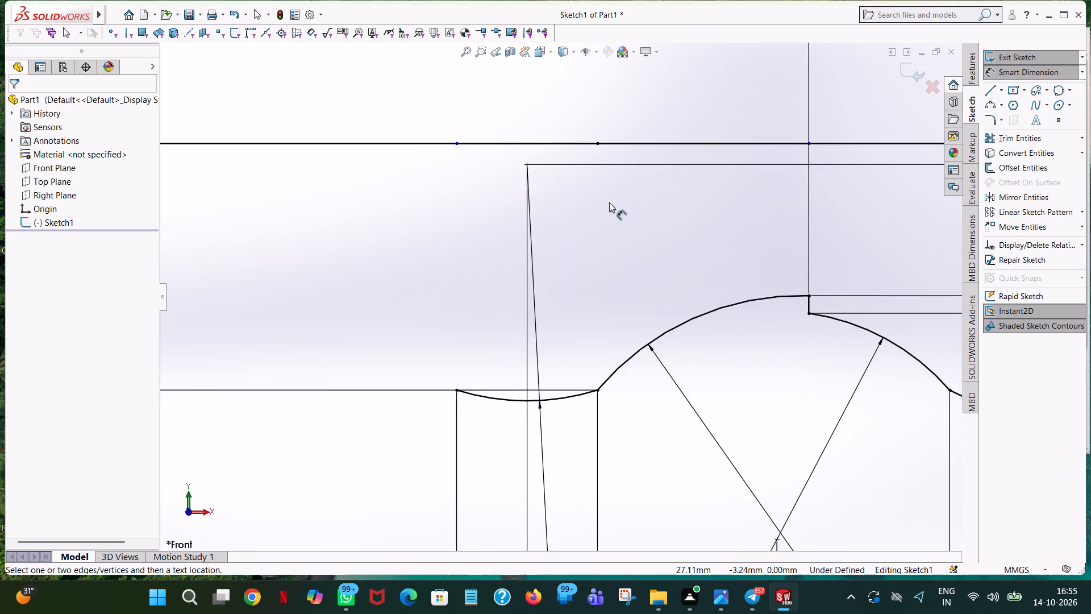
pyautogui.scroll(-1, 609, 202)
pyautogui.click(988, 82)
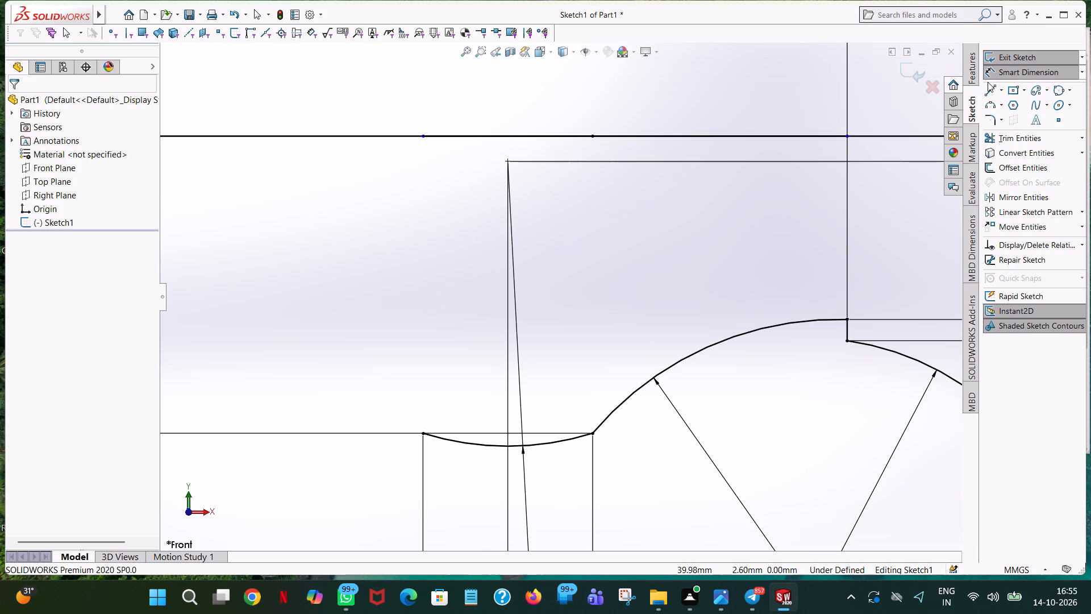
pyautogui.click(991, 88)
pyautogui.click(426, 435)
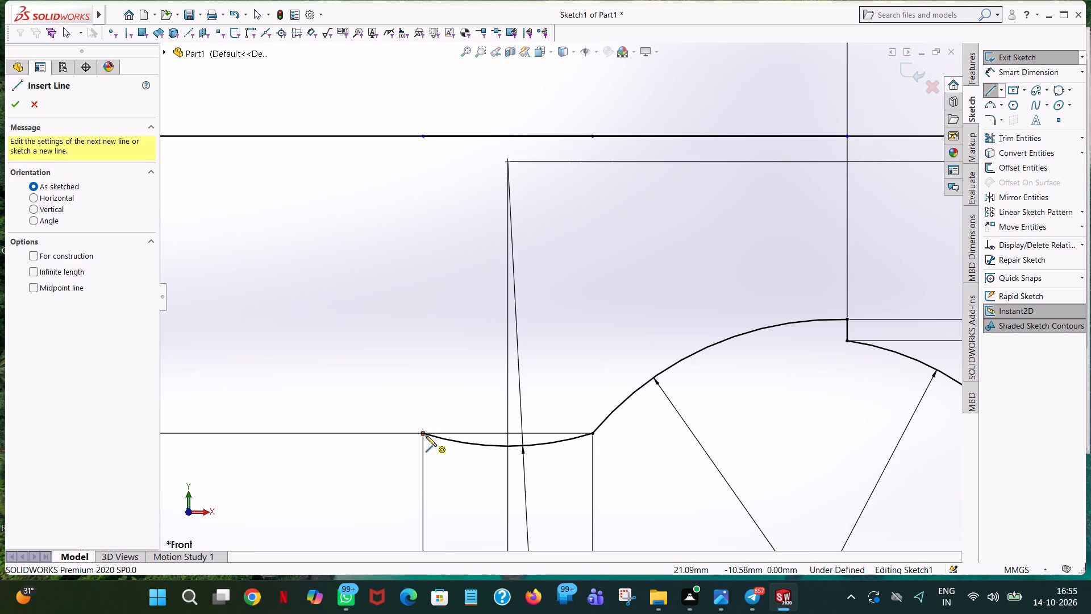
pyautogui.click(424, 135)
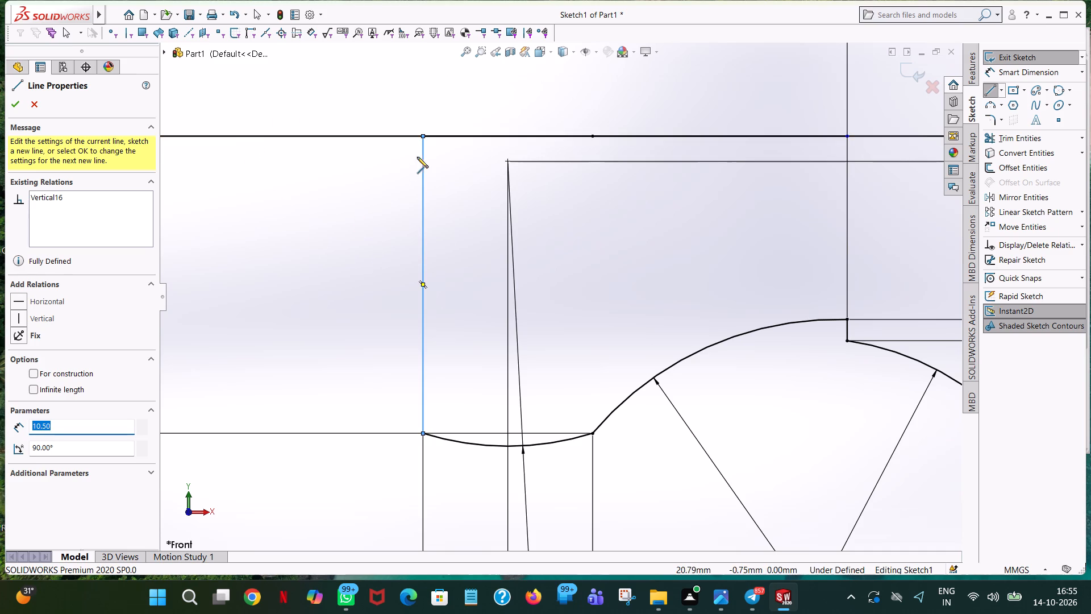
# Sketch a 9.75 mm horizontal line along the axis from the vertical line's upper end toward the origin.
pyautogui.click(423, 134)
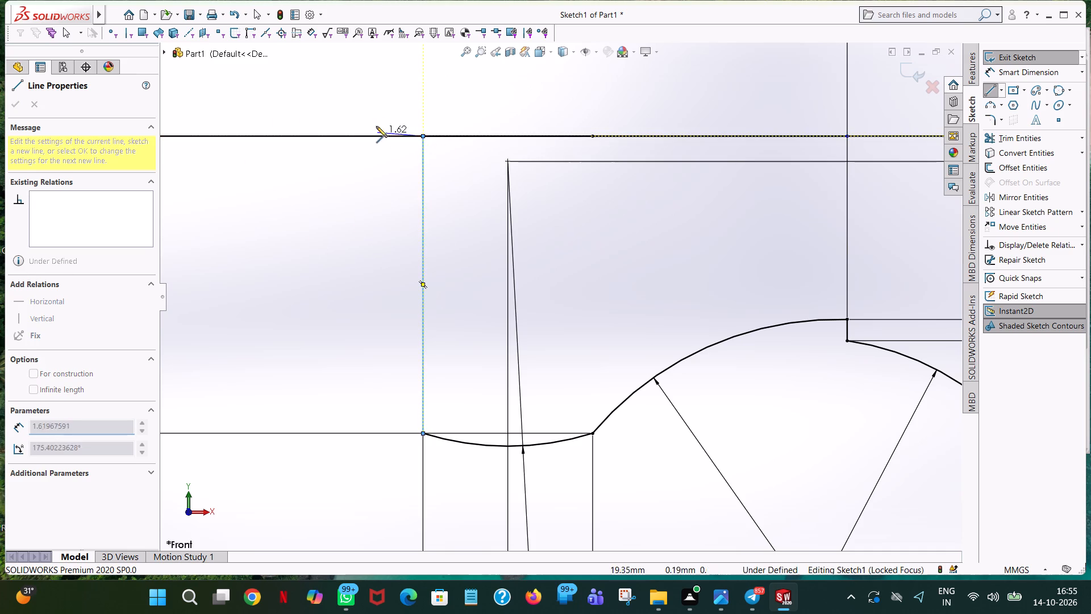
pyautogui.click(218, 136)
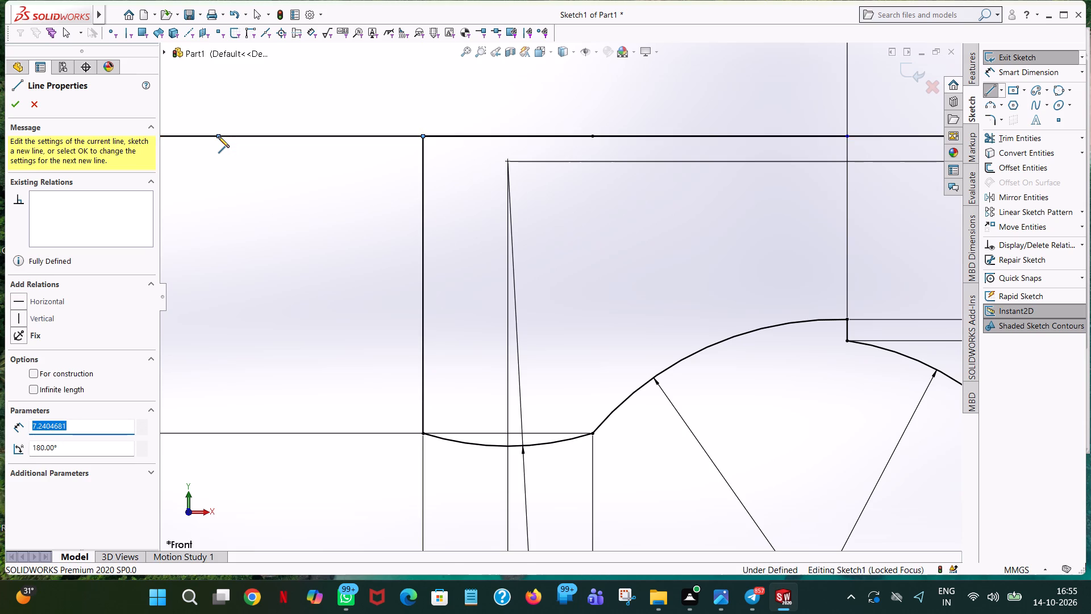
pyautogui.write('9.')
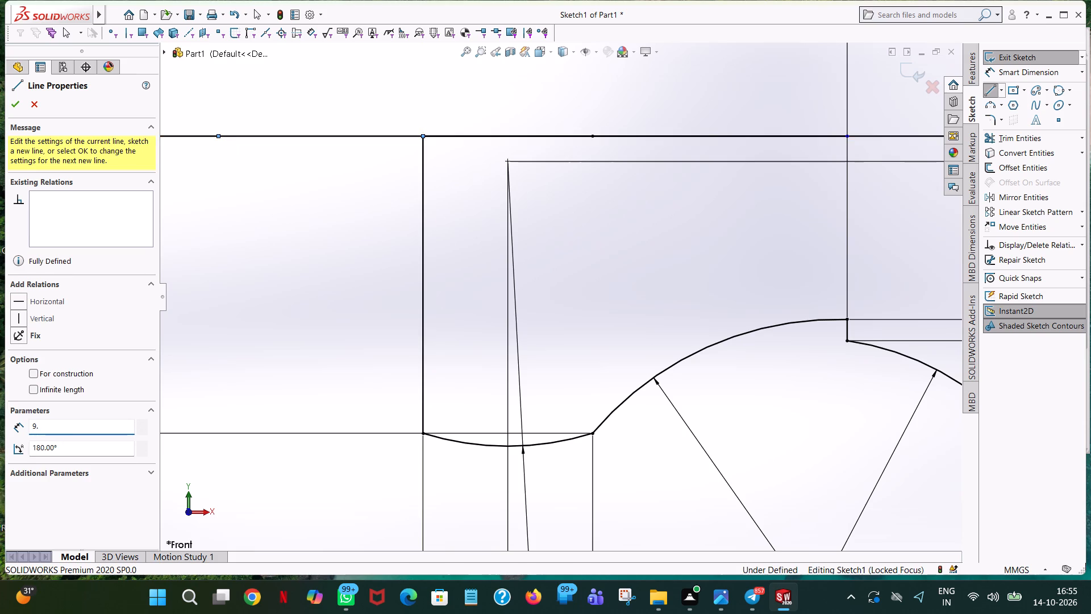
pyautogui.write('75')
pyautogui.press('Return')
# Sketch a vertical line down from the 9.75 mm line's free end, with its length set to 28.5/2 mm.
pyautogui.scroll(3, 218, 136)
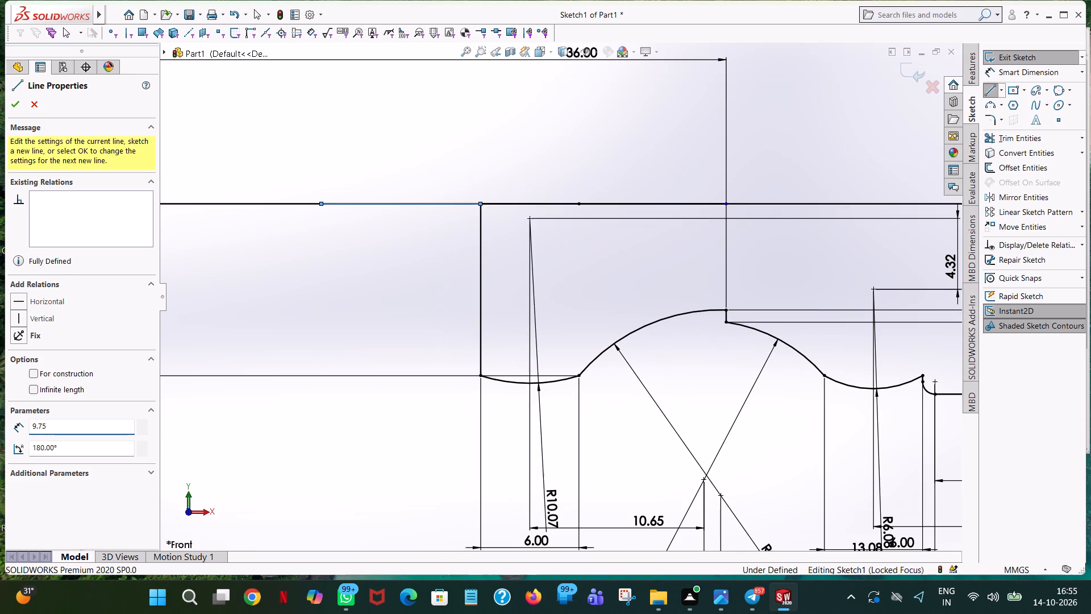
pyautogui.click(324, 387)
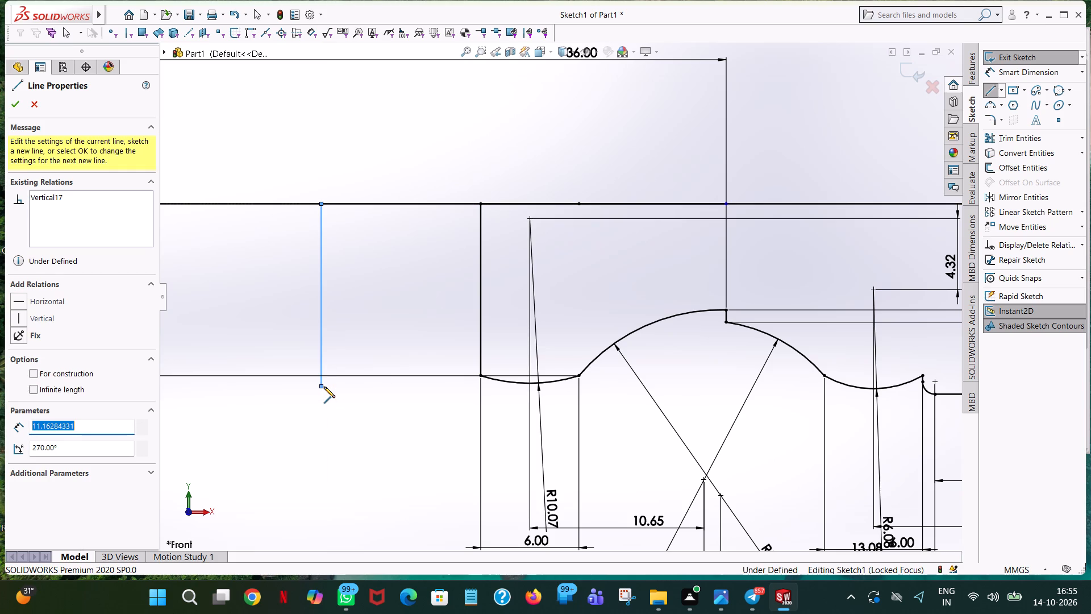
pyautogui.write('28')
pyautogui.write('.5/2')
pyautogui.press('Return')
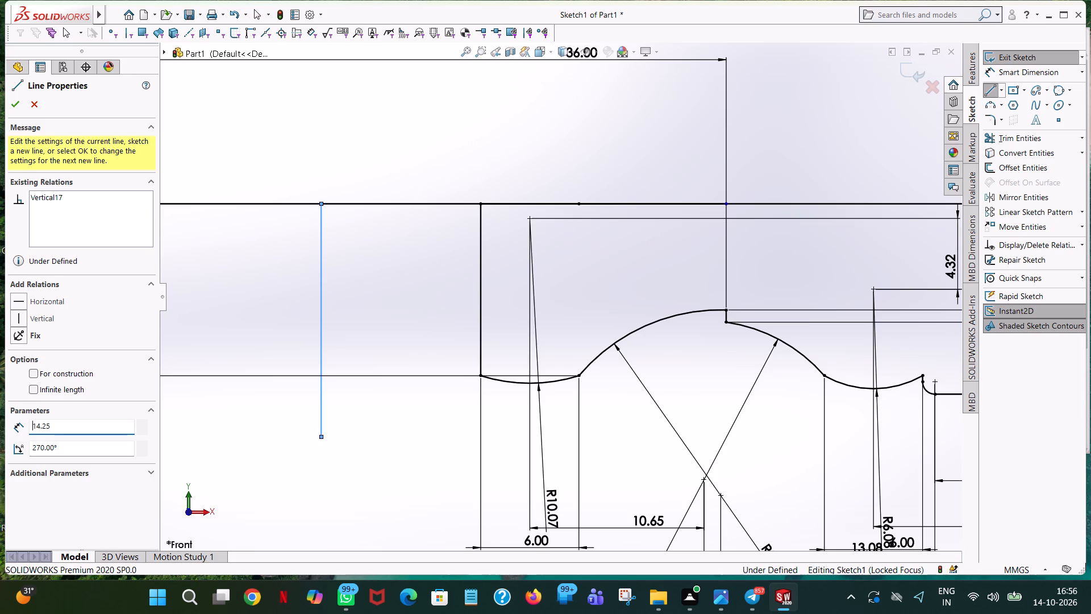
pyautogui.rightClick(324, 387)
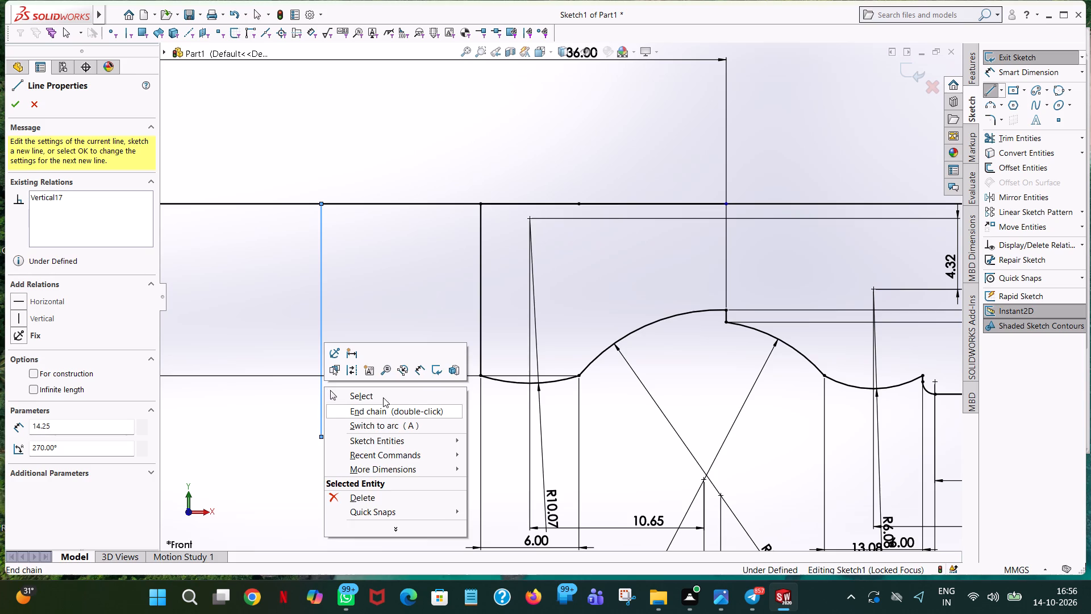
pyautogui.click(382, 391)
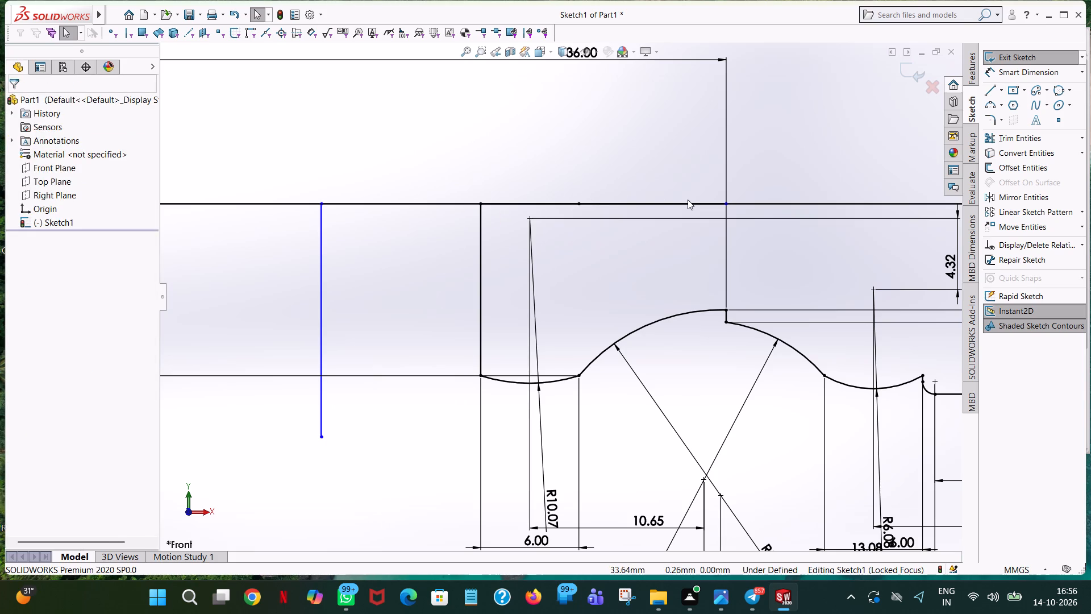
# Dimension the length of the vertical line dropped from the axis, placing the dimension beyond the origin.
pyautogui.click(987, 72)
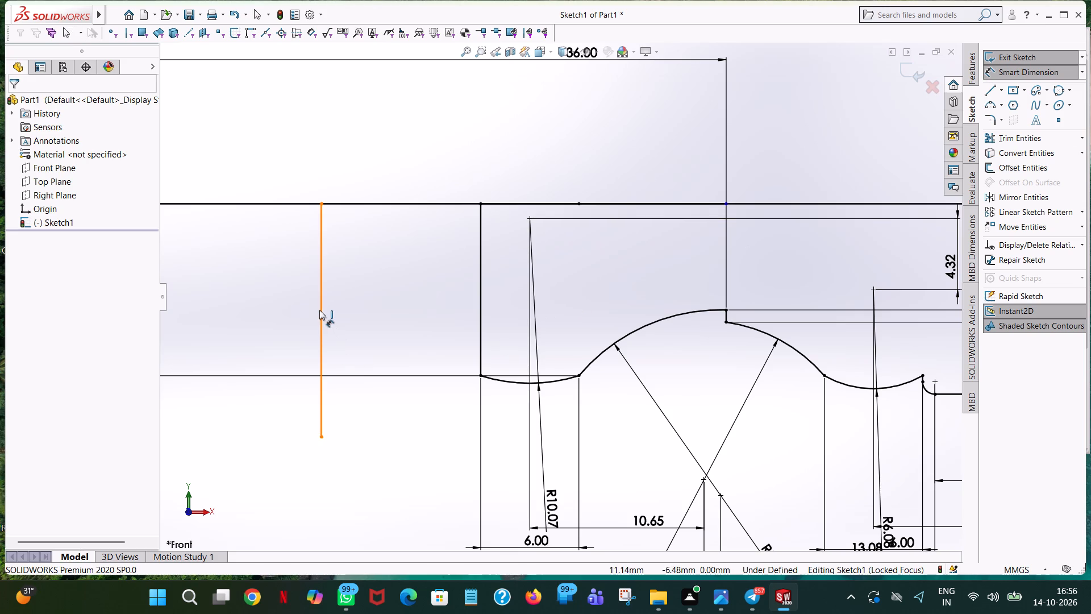
pyautogui.click(319, 310)
pyautogui.scroll(5, 246, 309)
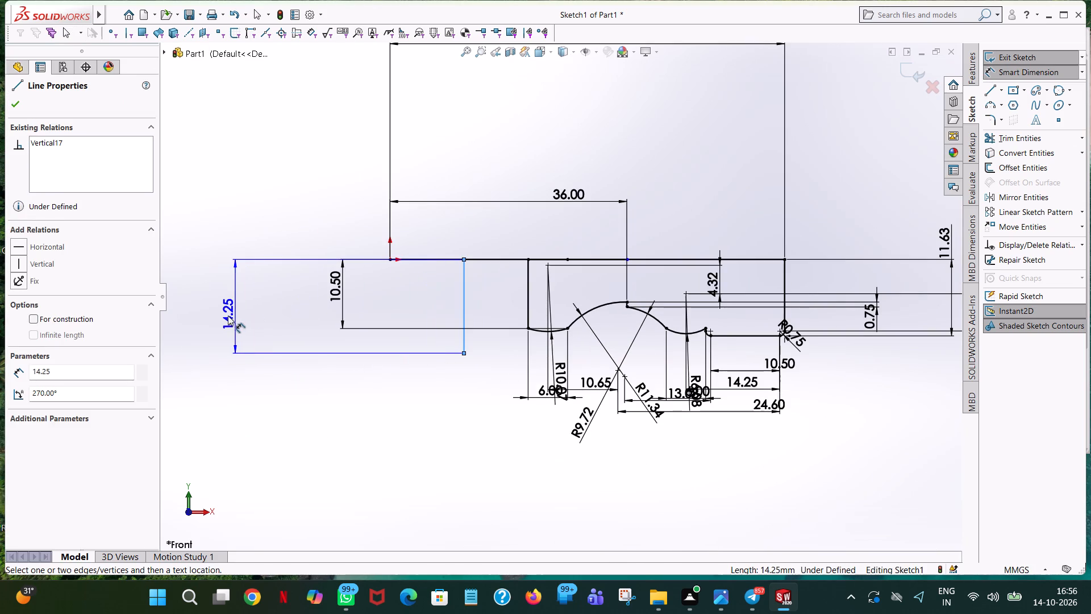
pyautogui.click(227, 316)
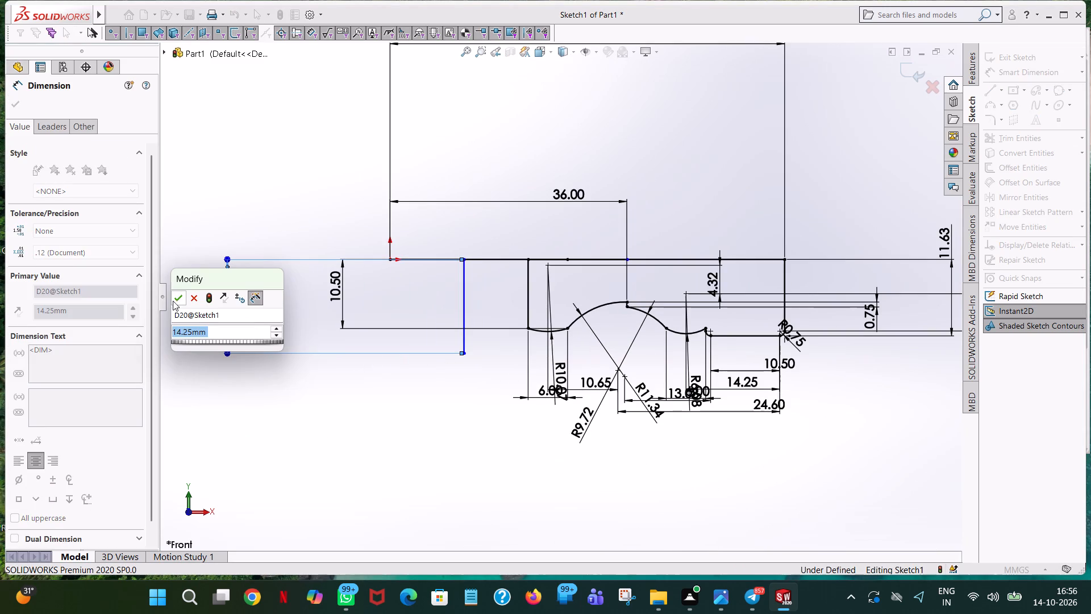
pyautogui.click(173, 296)
pyautogui.click(266, 171)
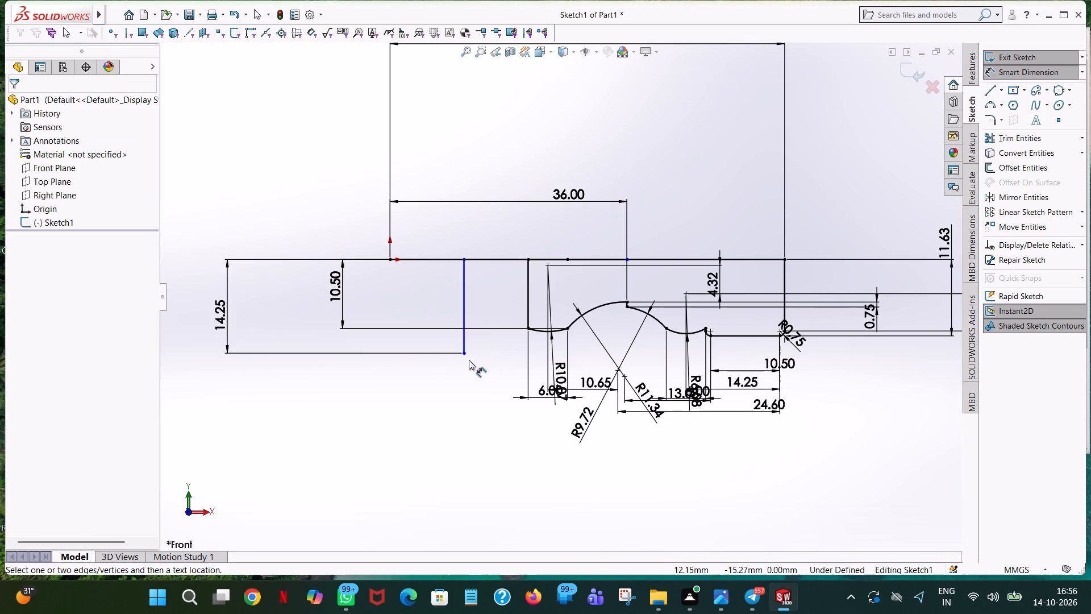
# Dimension the horizontal distance between the vertical line's lower end and the outer end of the adjacent downward-bulging arc.
pyautogui.click(465, 355)
pyautogui.click(527, 331)
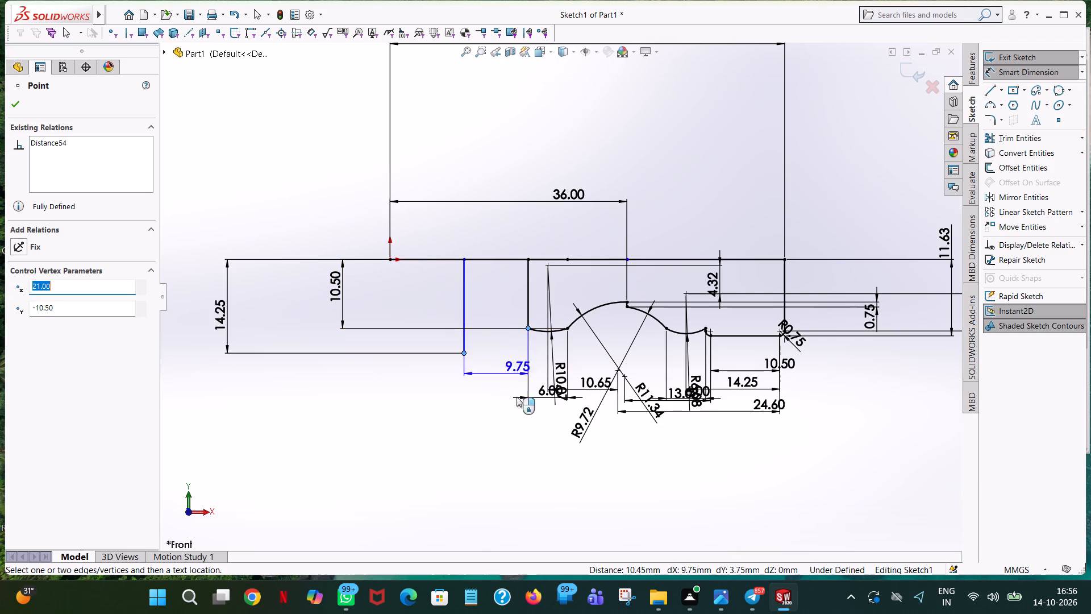
pyautogui.click(509, 448)
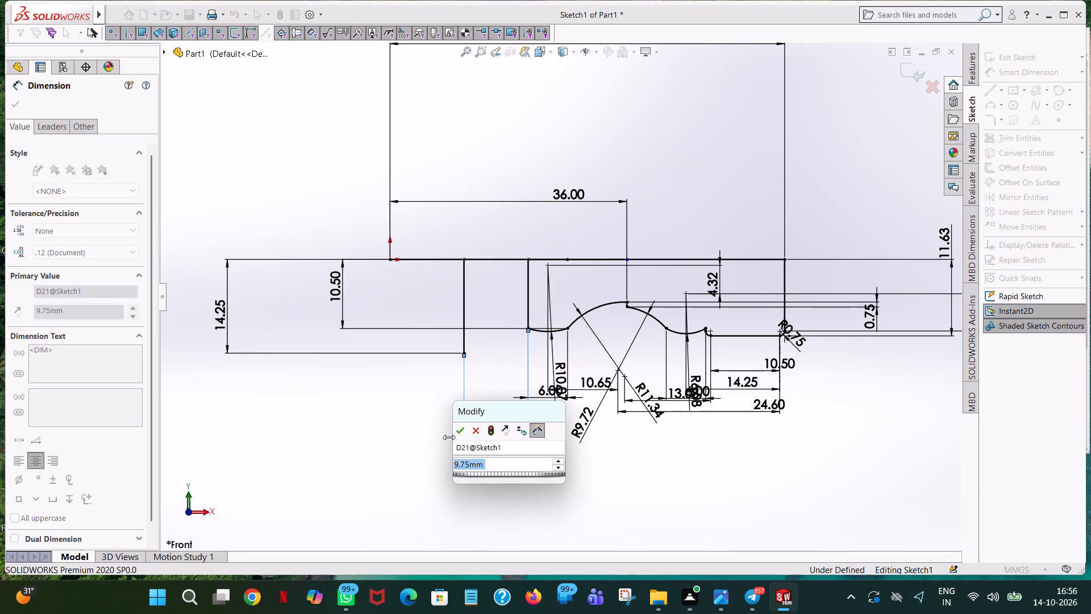
pyautogui.click(464, 428)
pyautogui.click(497, 403)
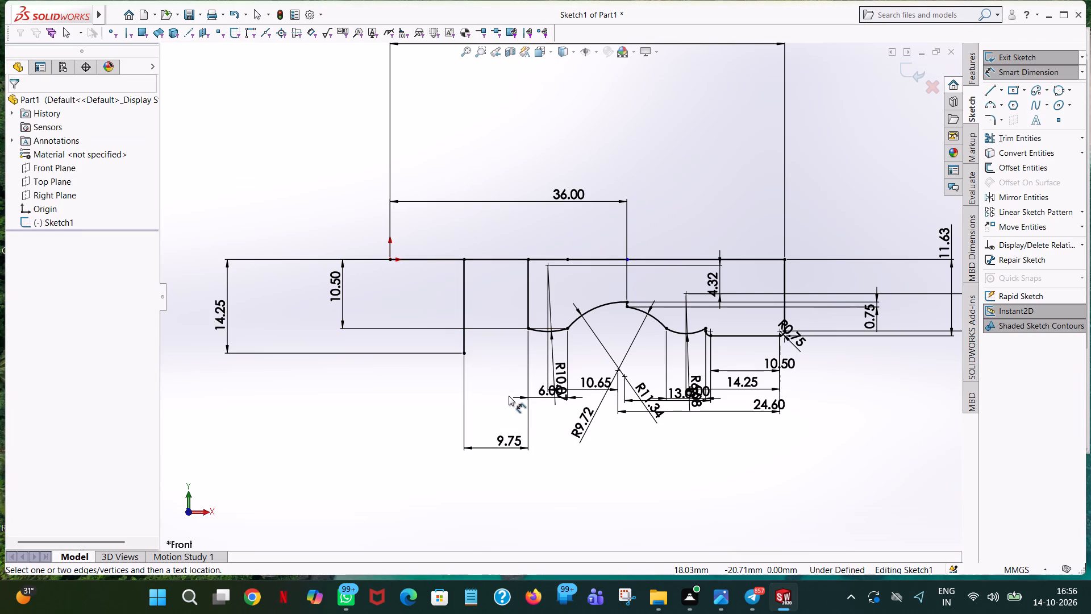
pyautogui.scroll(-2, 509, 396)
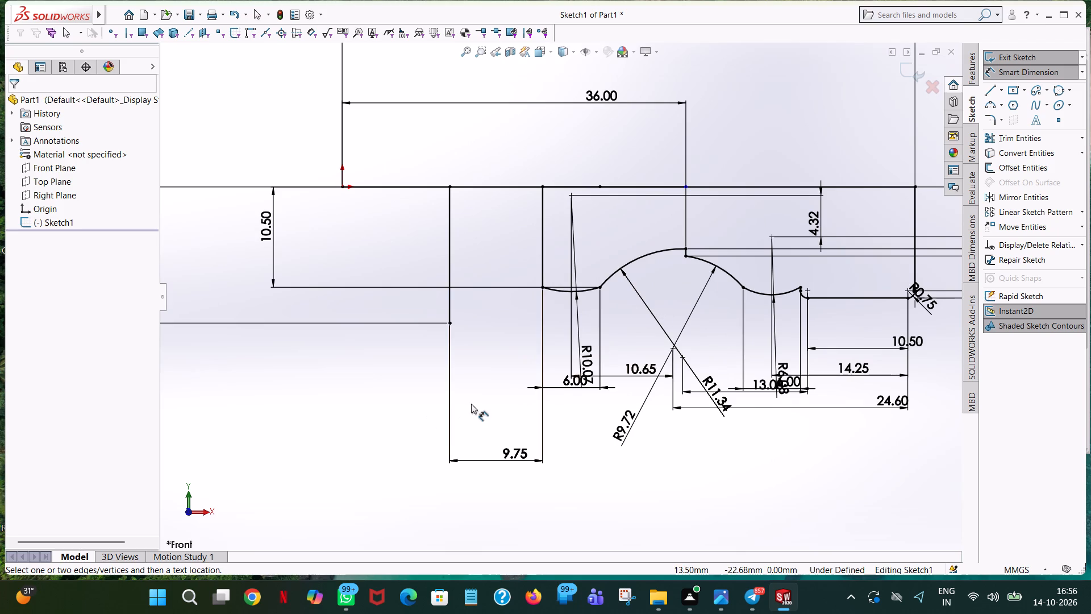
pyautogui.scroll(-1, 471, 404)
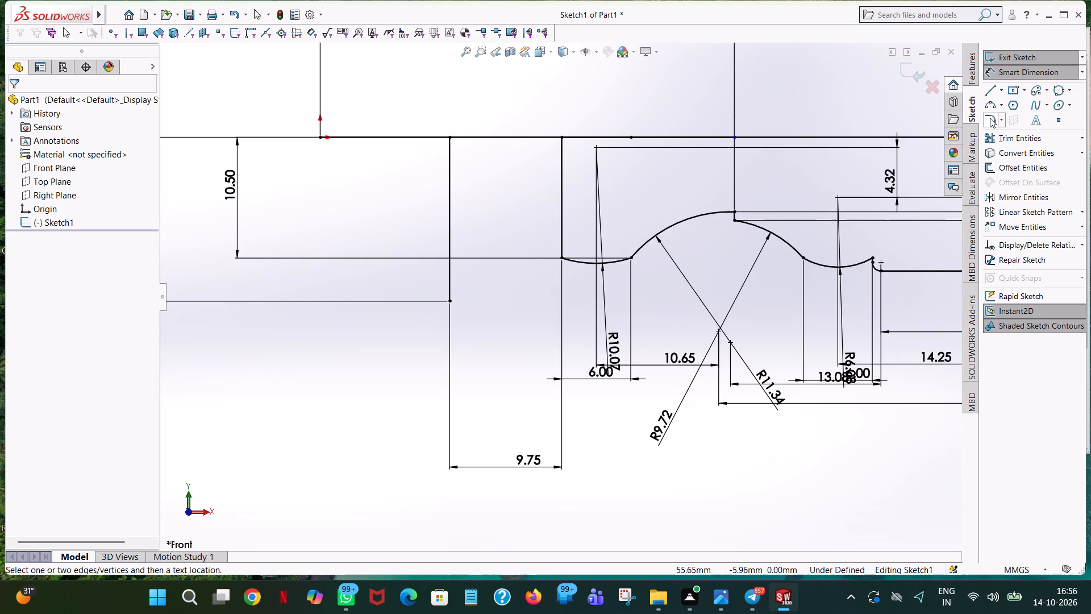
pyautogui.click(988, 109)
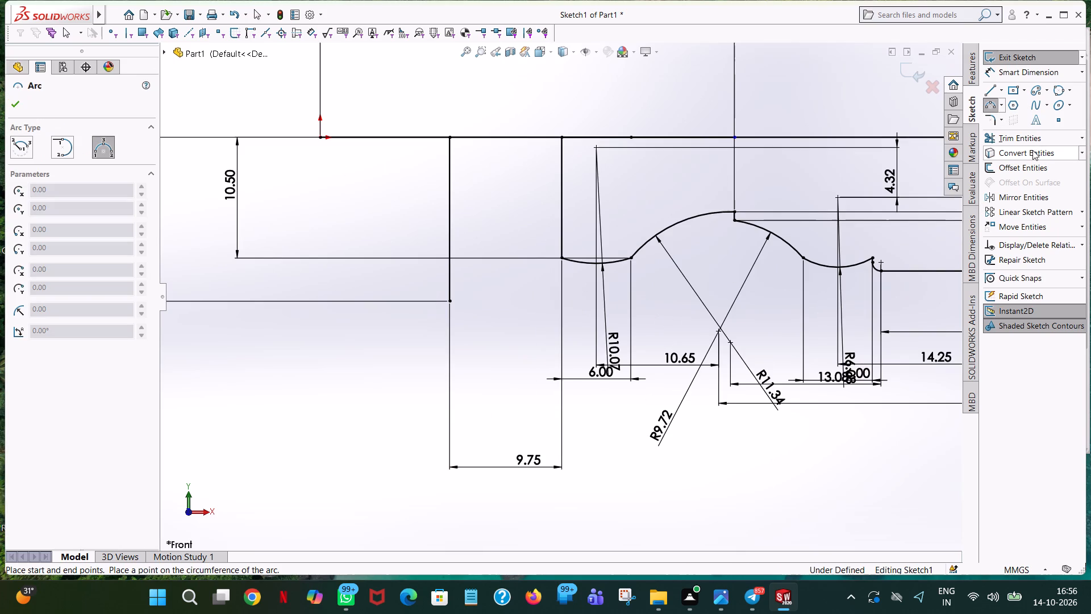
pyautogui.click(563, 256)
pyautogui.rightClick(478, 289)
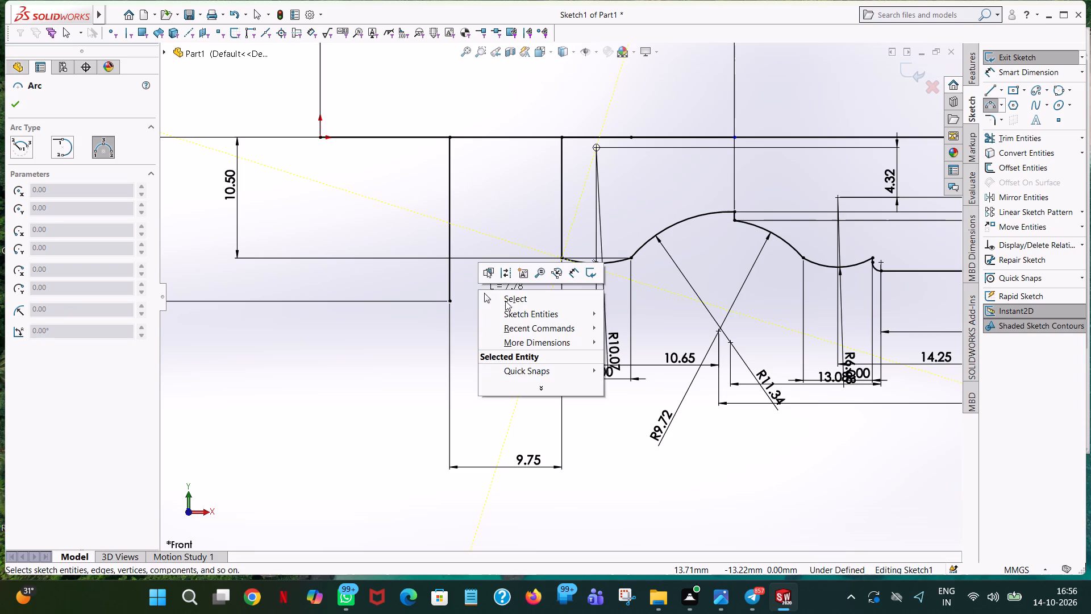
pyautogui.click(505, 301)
# Sketch an upward-bulging three-point arc from the 14.25 mm vertical line's lower end to the adjacent arc's outer end, with radius 7.98 mm.
pyautogui.click(990, 106)
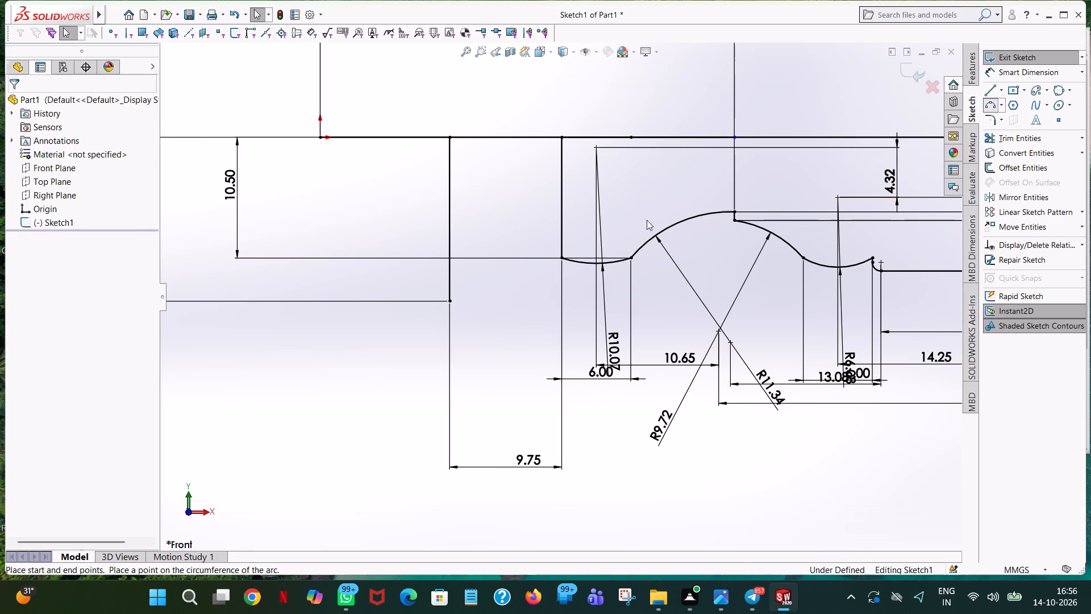
pyautogui.click(452, 302)
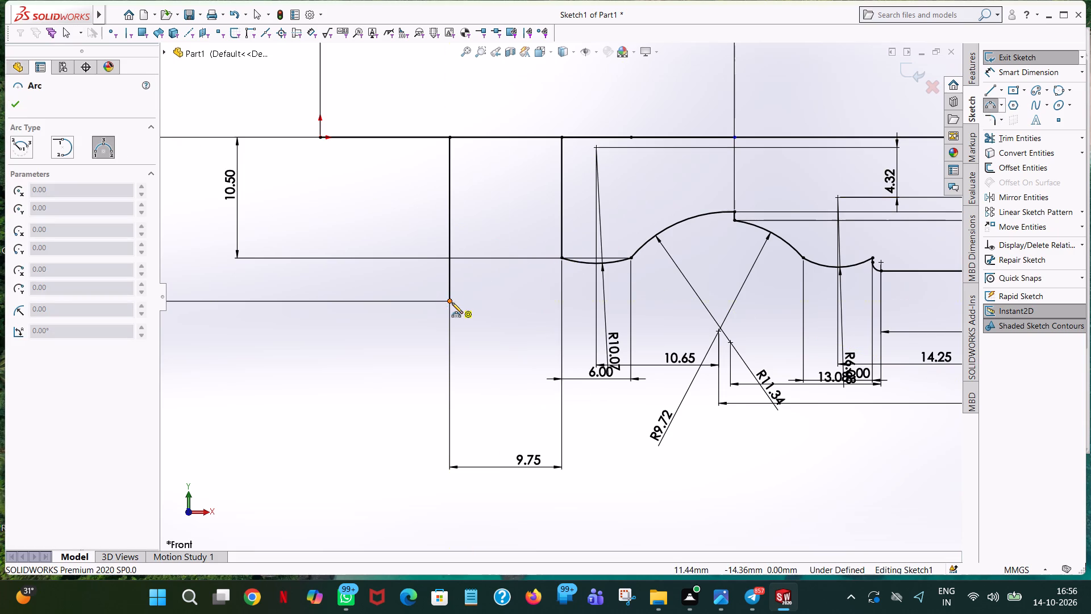
pyautogui.click(561, 256)
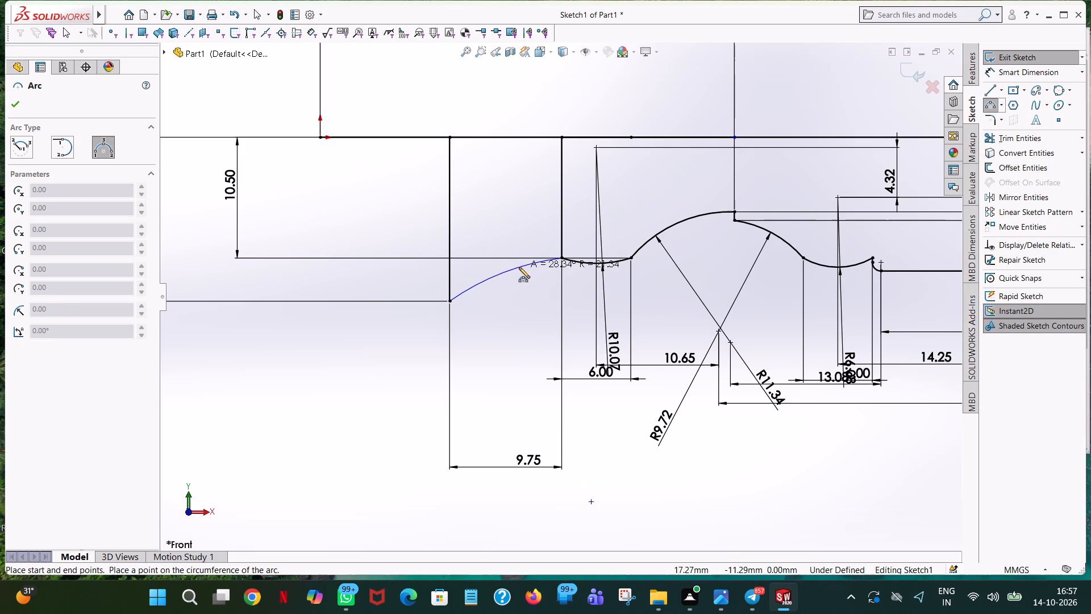
pyautogui.click(519, 267)
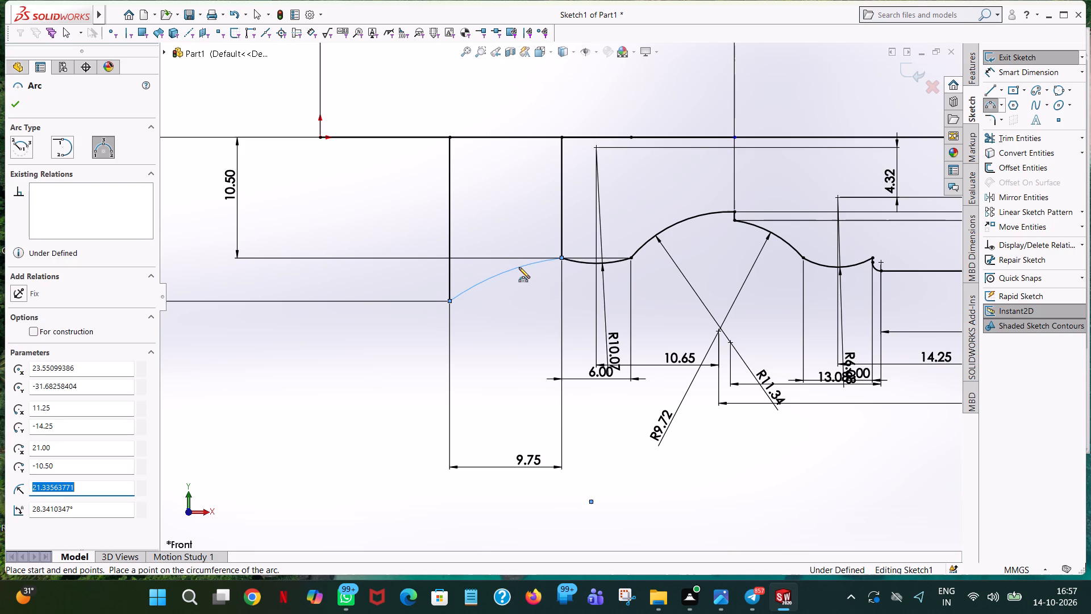
pyautogui.write('7.9')
pyautogui.press('8')
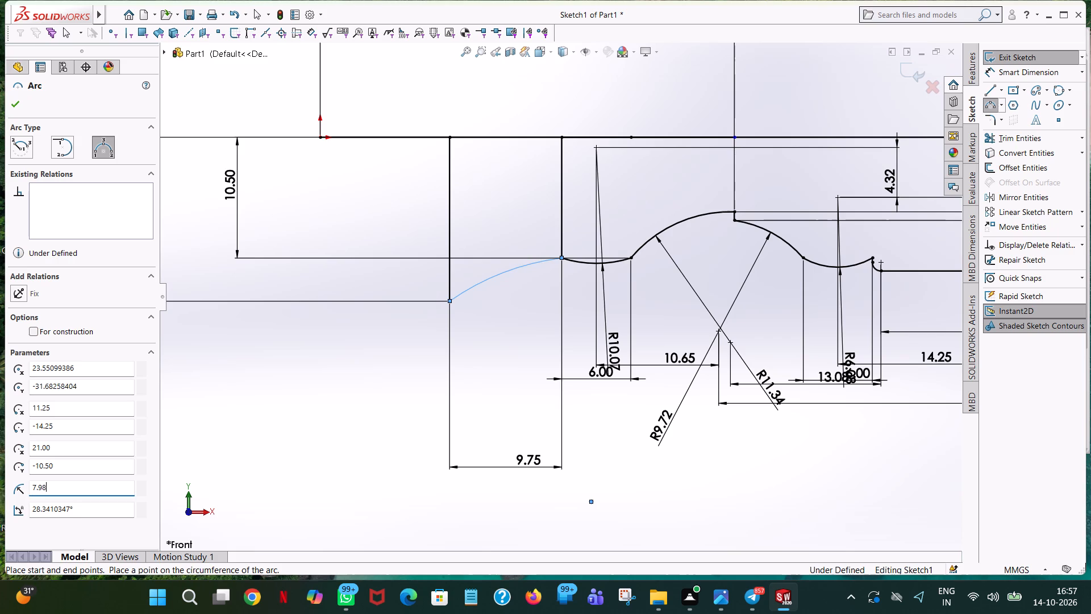
pyautogui.press('Return')
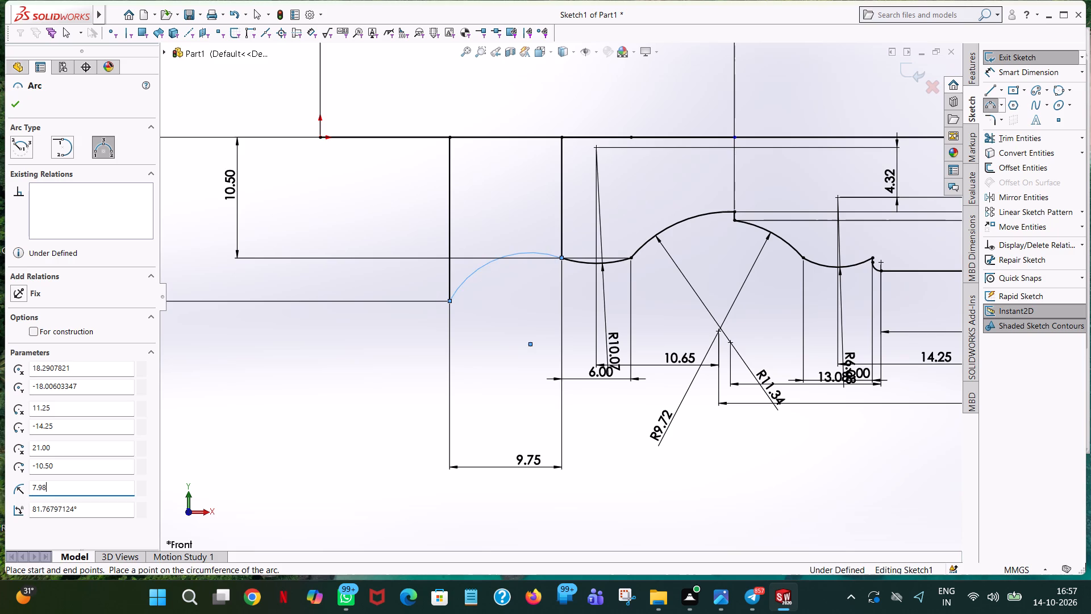
pyautogui.rightClick(519, 267)
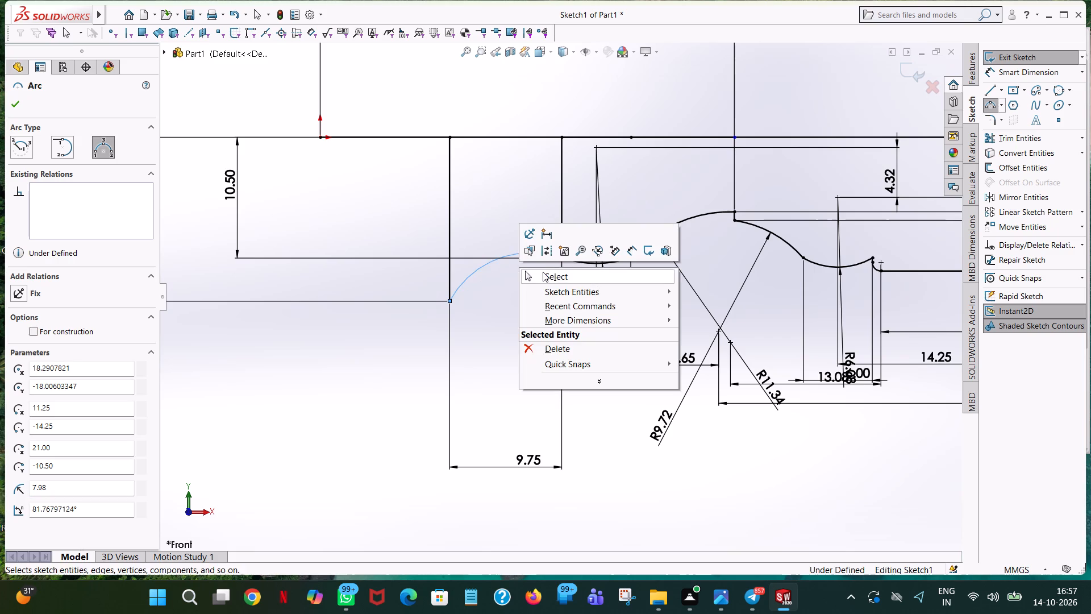
pyautogui.click(544, 272)
pyautogui.click(611, 110)
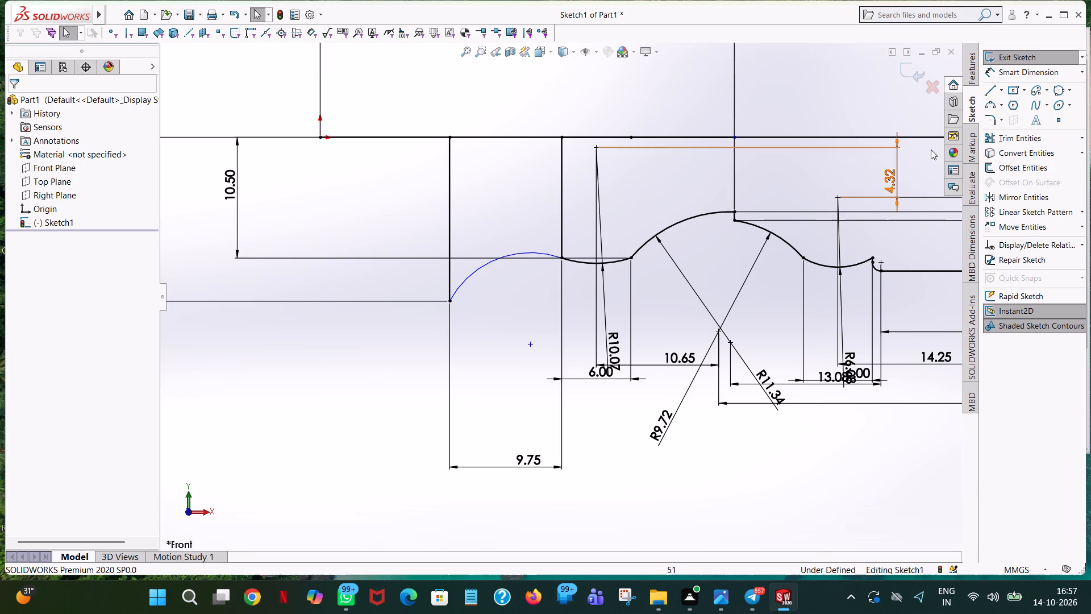
# Trim away the 10.5 mm vertical line between the axis and the junction of the two arcs.
pyautogui.click(1018, 138)
pyautogui.click(562, 188)
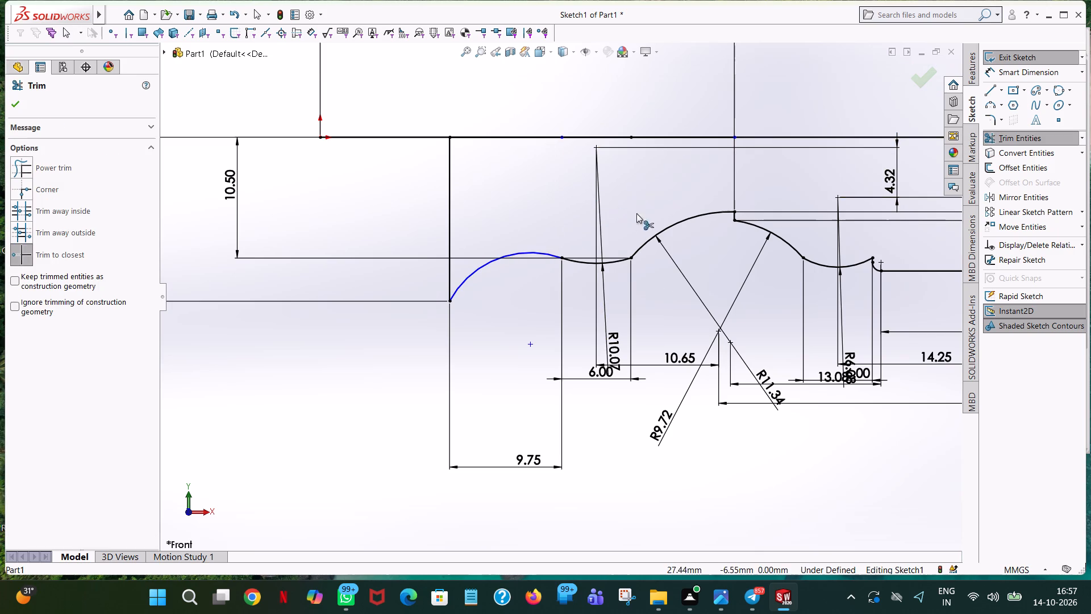
pyautogui.click(16, 103)
# Dimension the radius of the new upward-bulging arc, placing the dimension below the profile.
pyautogui.click(1025, 71)
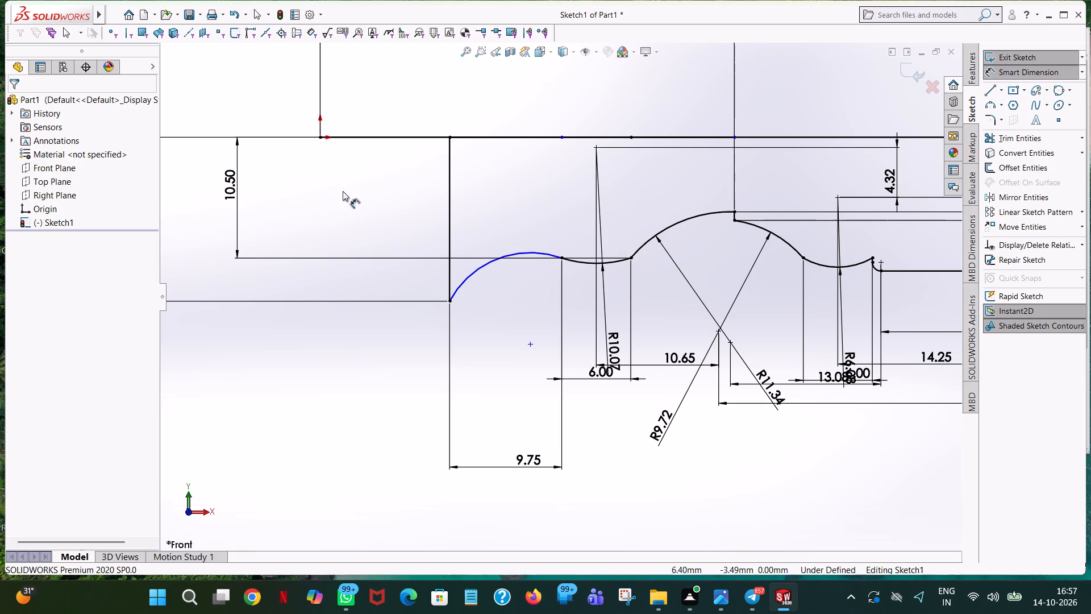
pyautogui.click(495, 258)
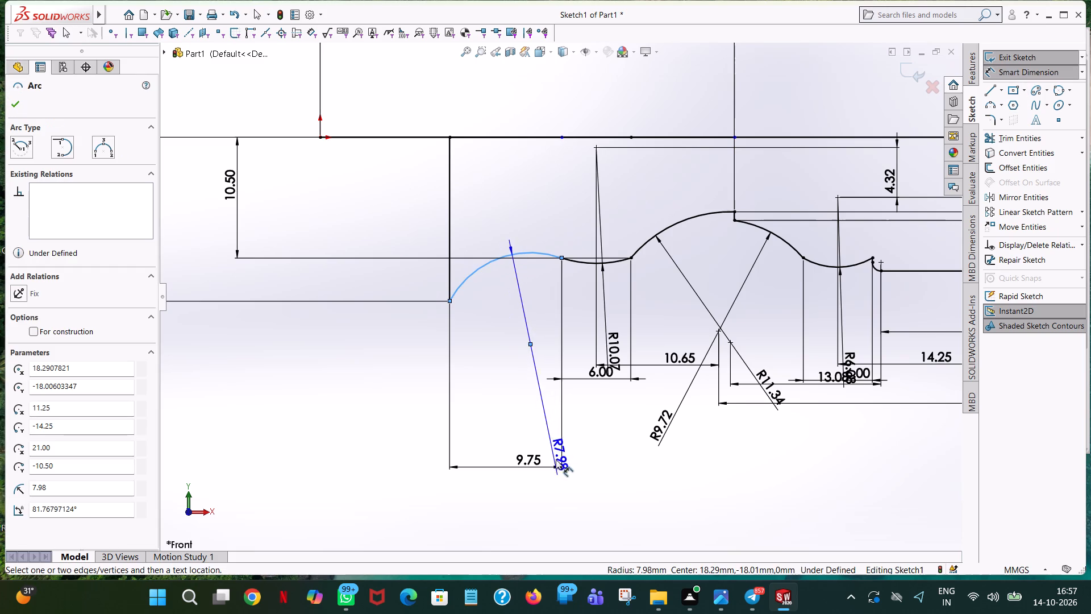
pyautogui.click(581, 504)
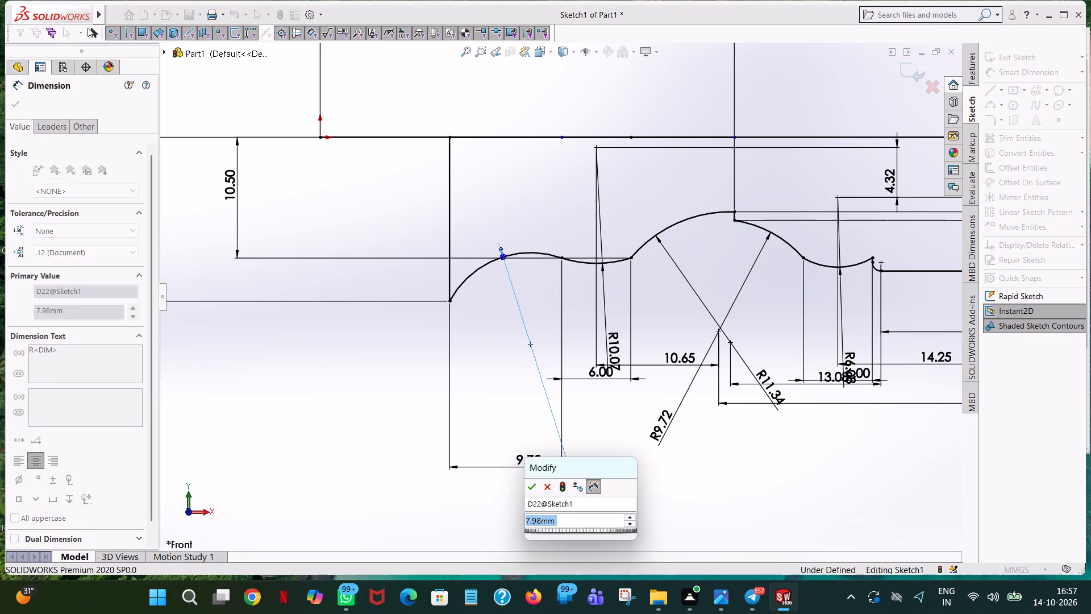
pyautogui.click(530, 486)
pyautogui.click(770, 474)
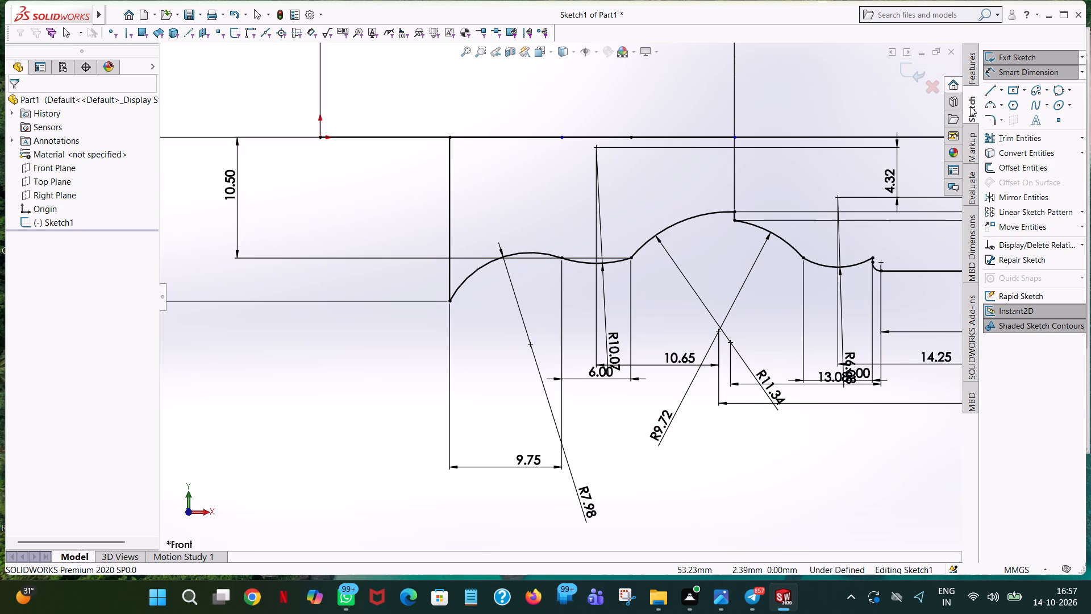
# Sketch a 6 mm horizontal line along the axis from the top of the remaining vertical line toward the origin.
pyautogui.click(993, 137)
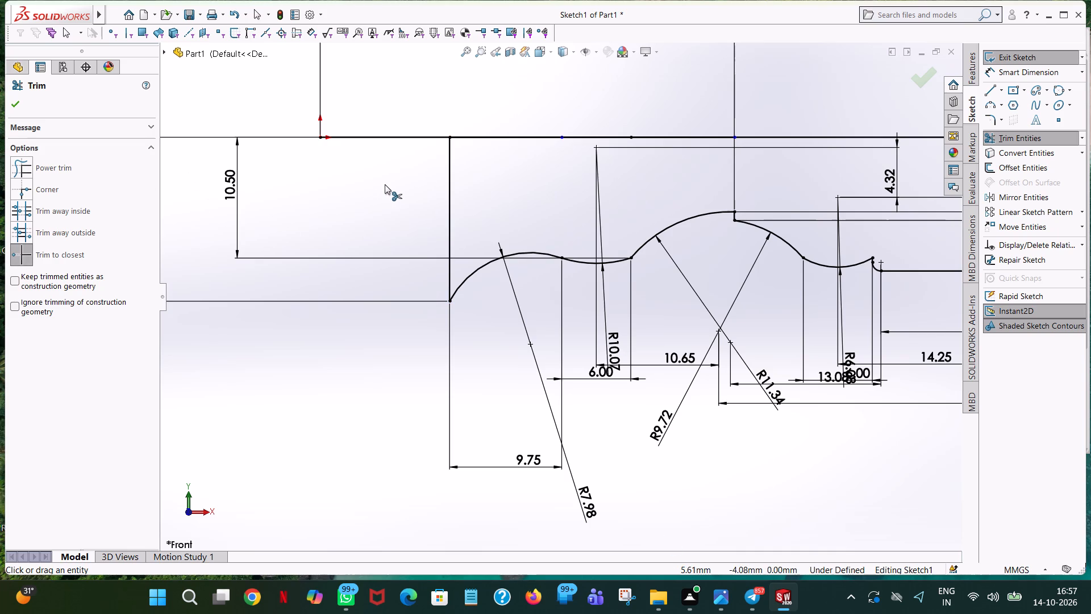
pyautogui.click(985, 92)
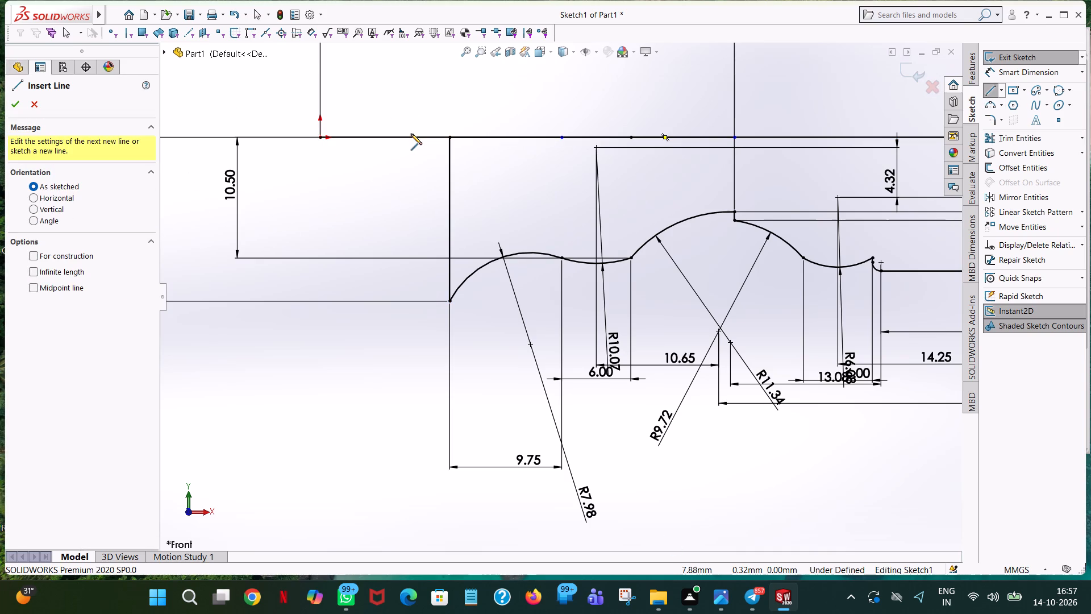
pyautogui.click(449, 137)
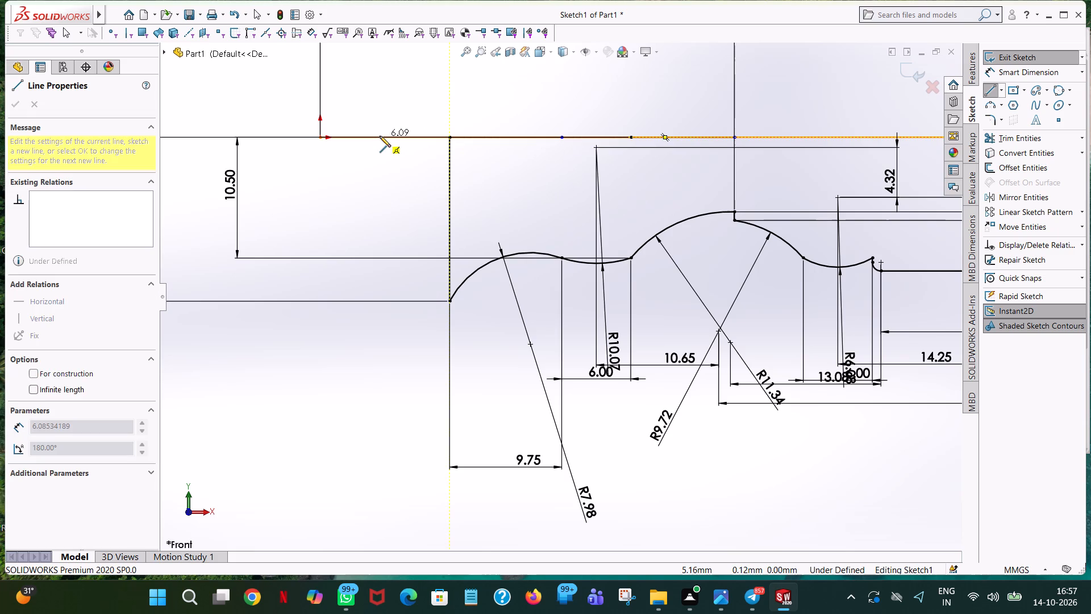
pyautogui.click(379, 136)
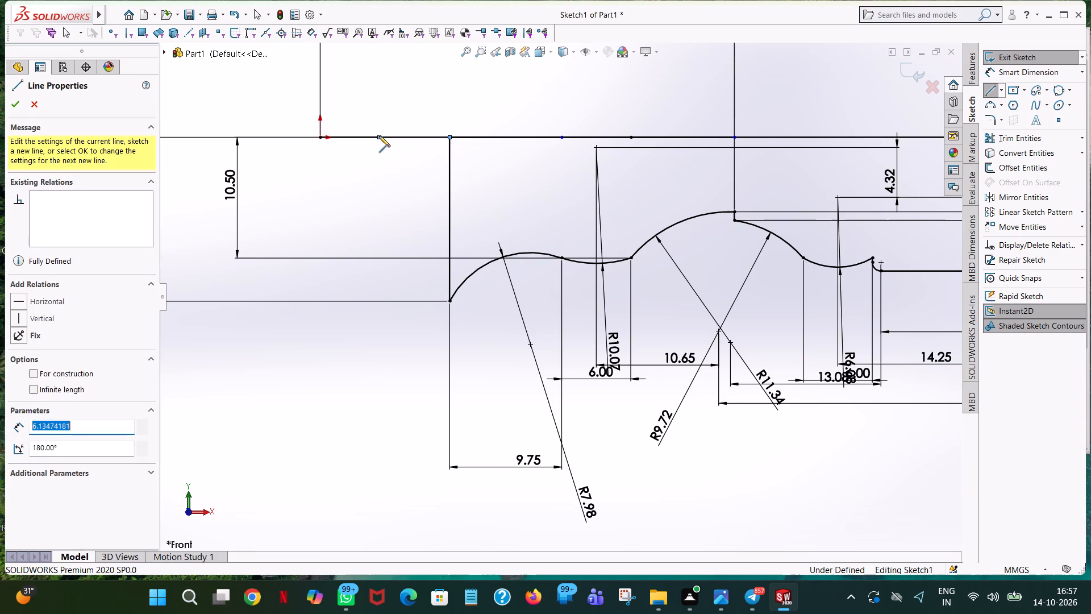
pyautogui.press('6')
pyautogui.press('Return')
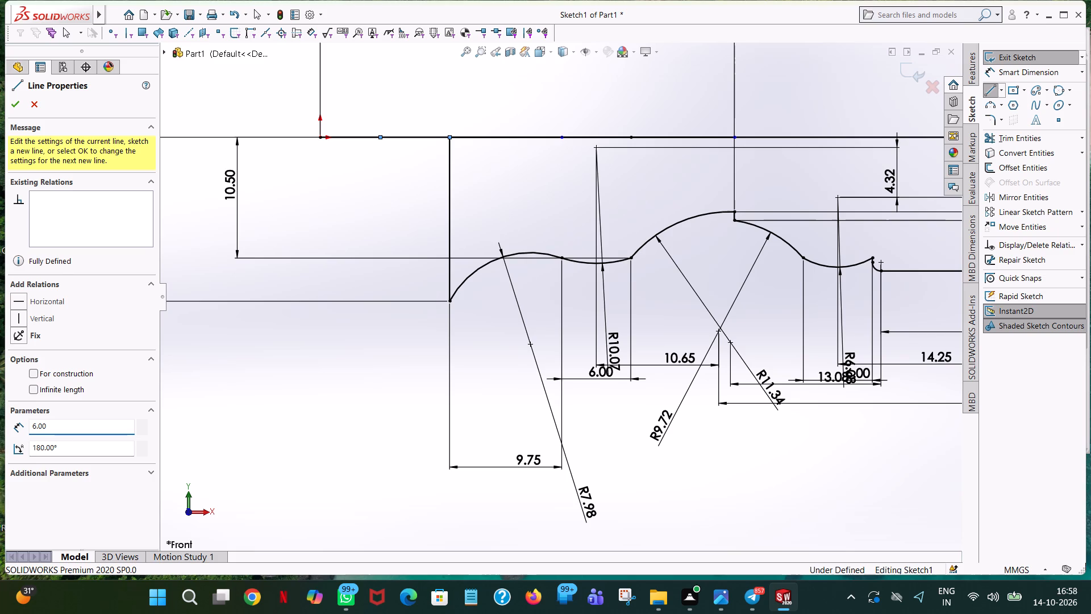
# Sketch a vertical line down from the 6 mm line's free end, with its length set to 28.5/2 mm.
pyautogui.click(378, 301)
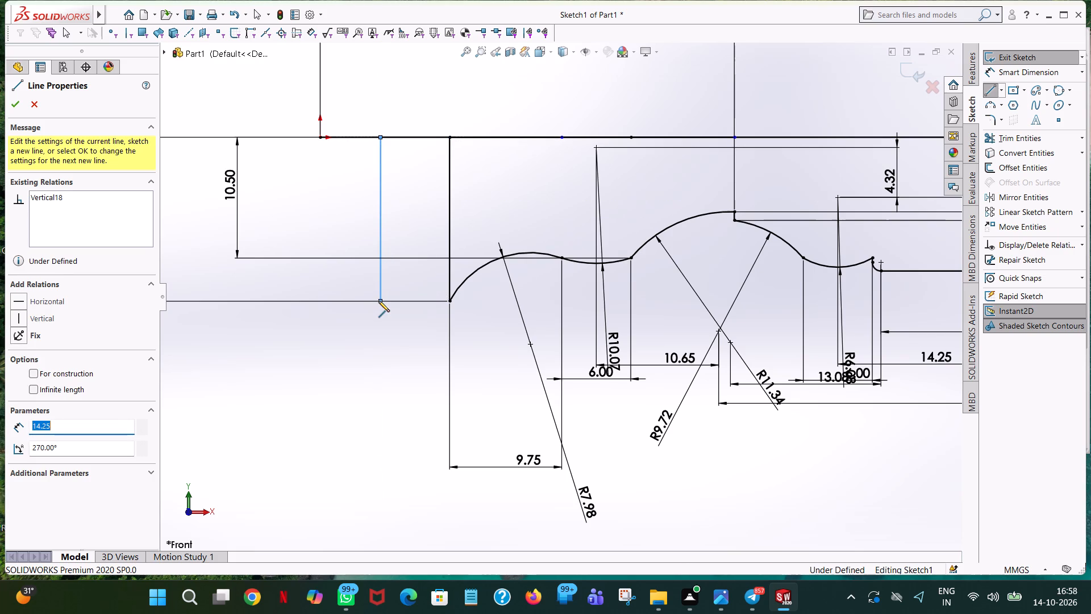
pyautogui.press('2')
pyautogui.write('8.5/2')
pyautogui.press('Return')
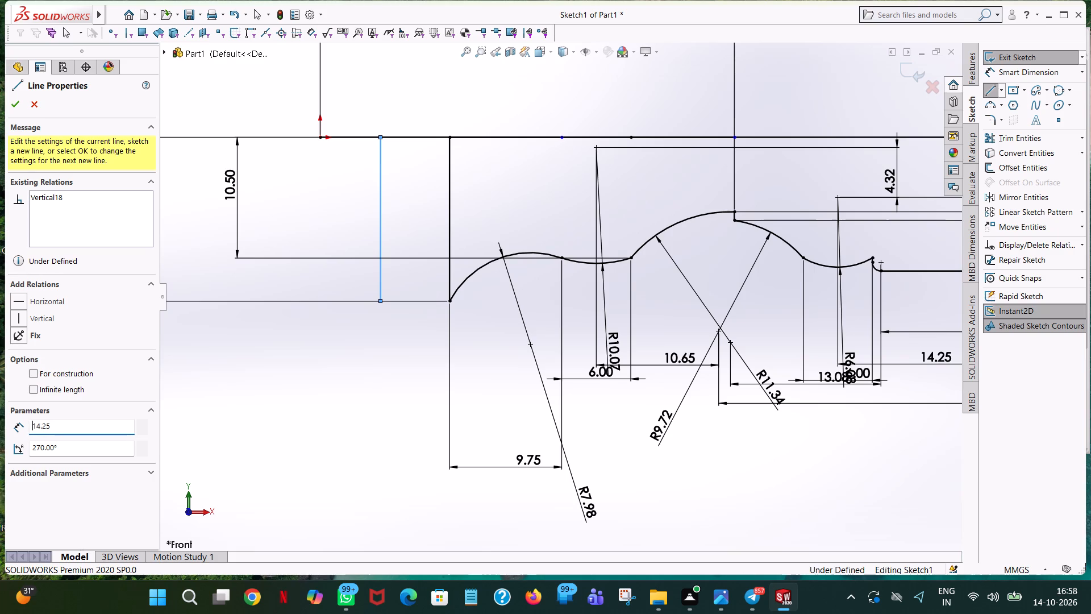
pyautogui.rightClick(378, 301)
pyautogui.click(397, 312)
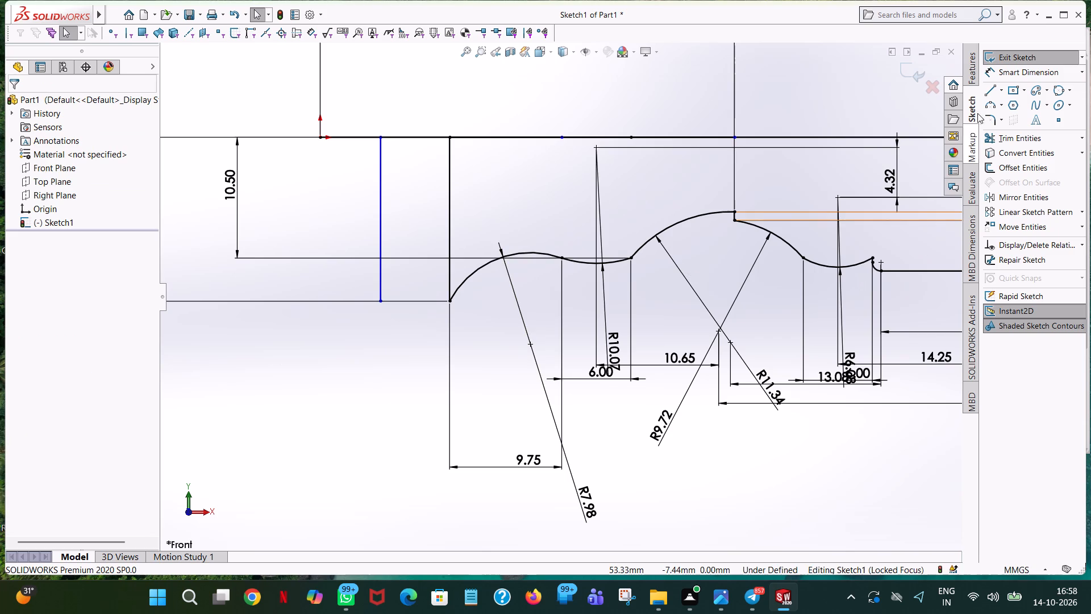
# Dimension the horizontal distance between the new vertical line's lower end and the start of the R7.98 arc, placing it below the profile.
pyautogui.click(1008, 76)
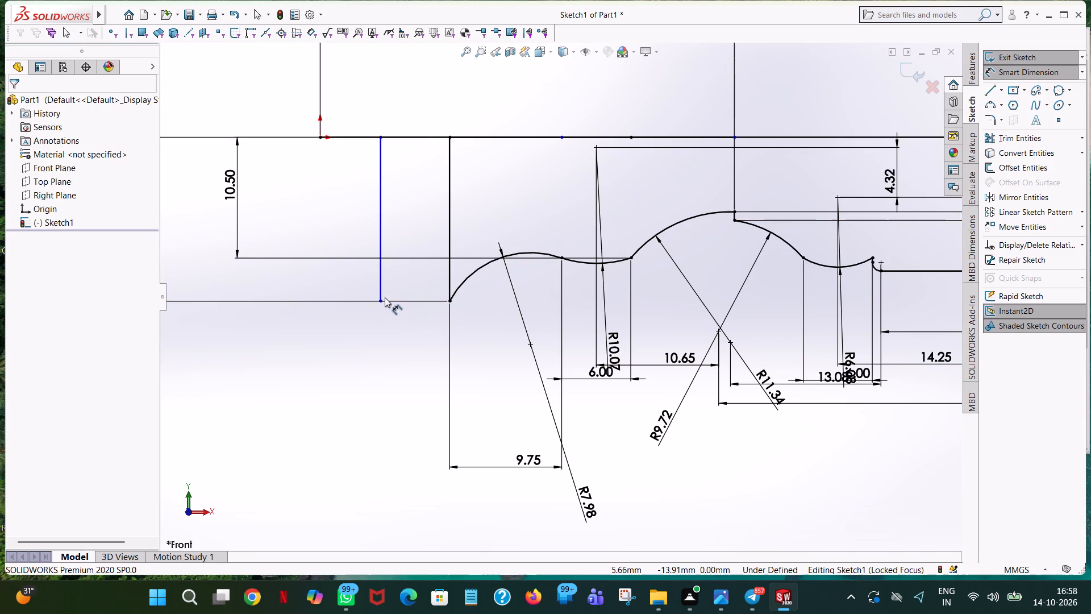
pyautogui.click(381, 302)
pyautogui.click(448, 302)
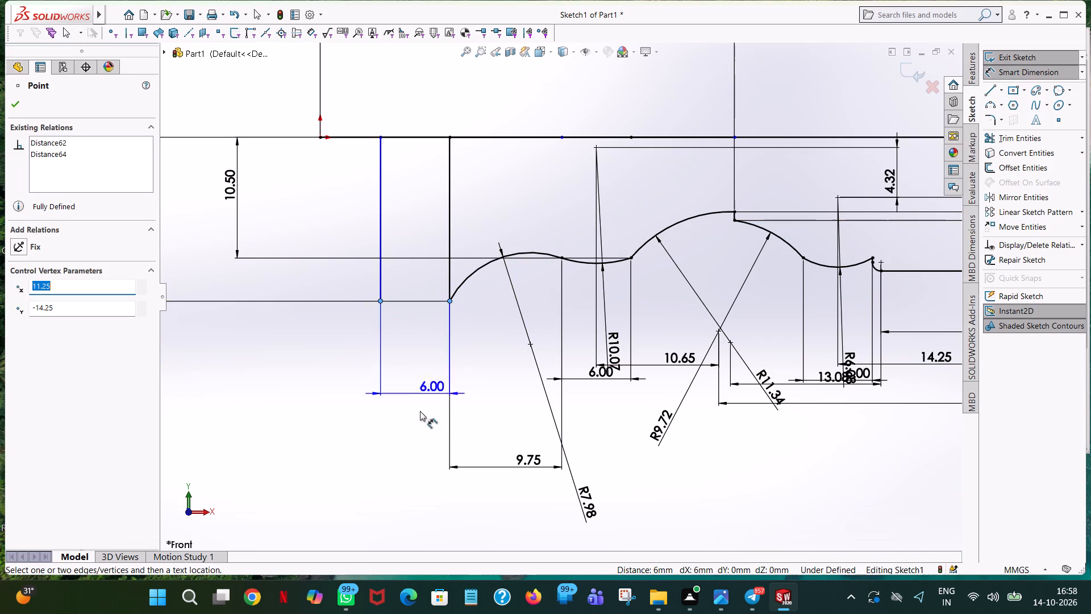
pyautogui.click(411, 426)
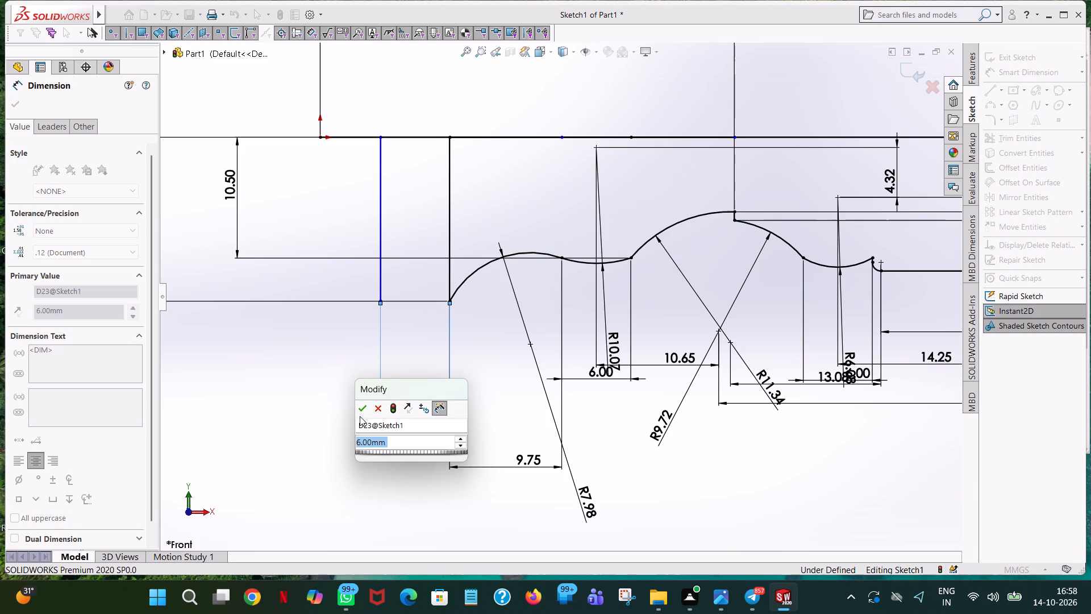
pyautogui.click(360, 409)
pyautogui.click(290, 246)
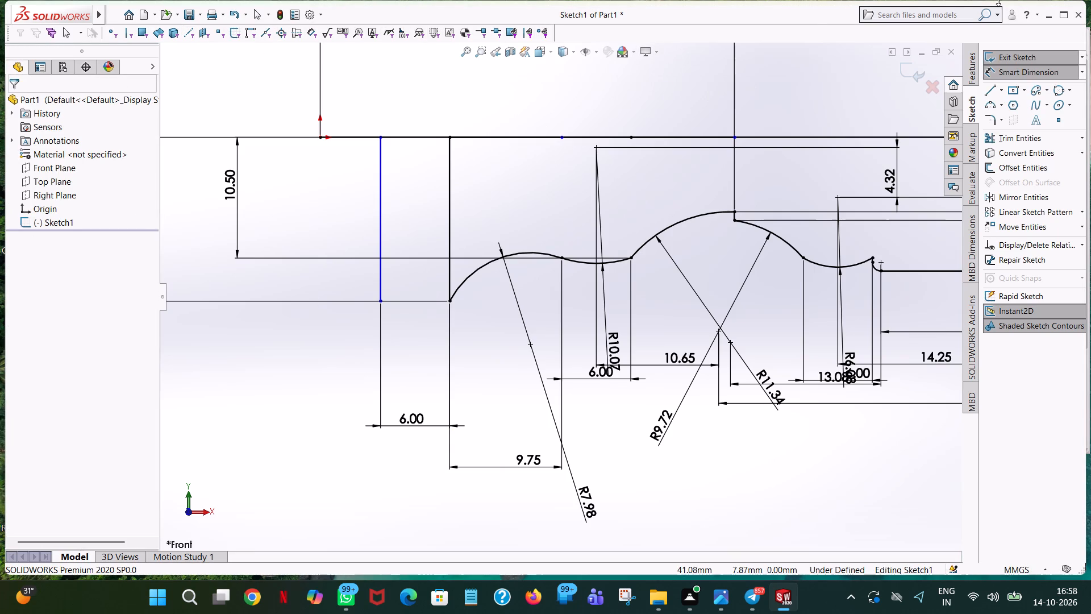
# Dimension the new vertical line's length, placing the dimension beside the 10.50 mm one on the origin side.
pyautogui.click(377, 243)
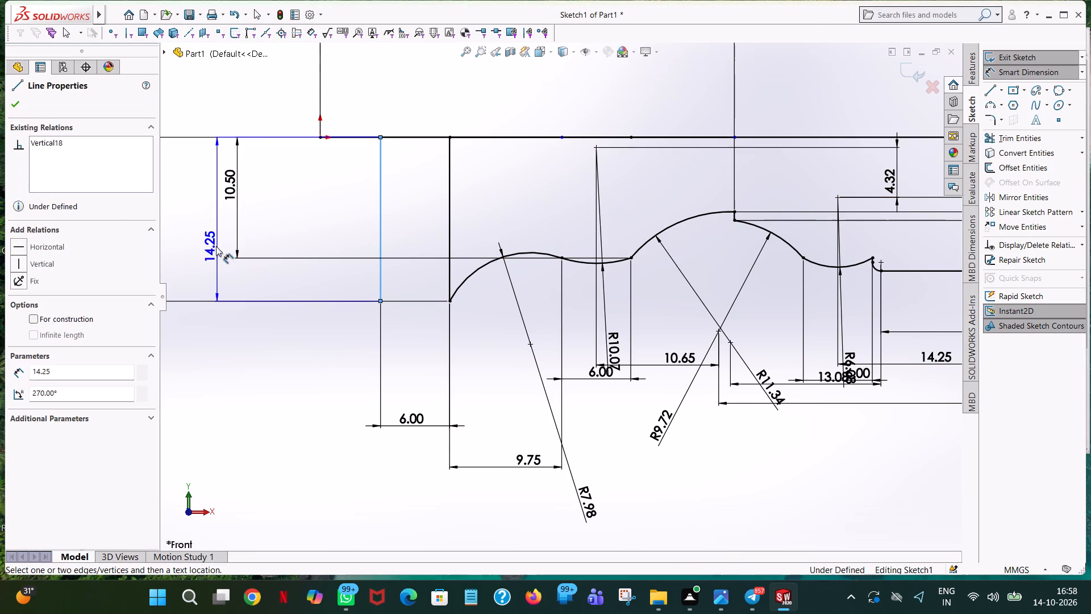
pyautogui.click(216, 246)
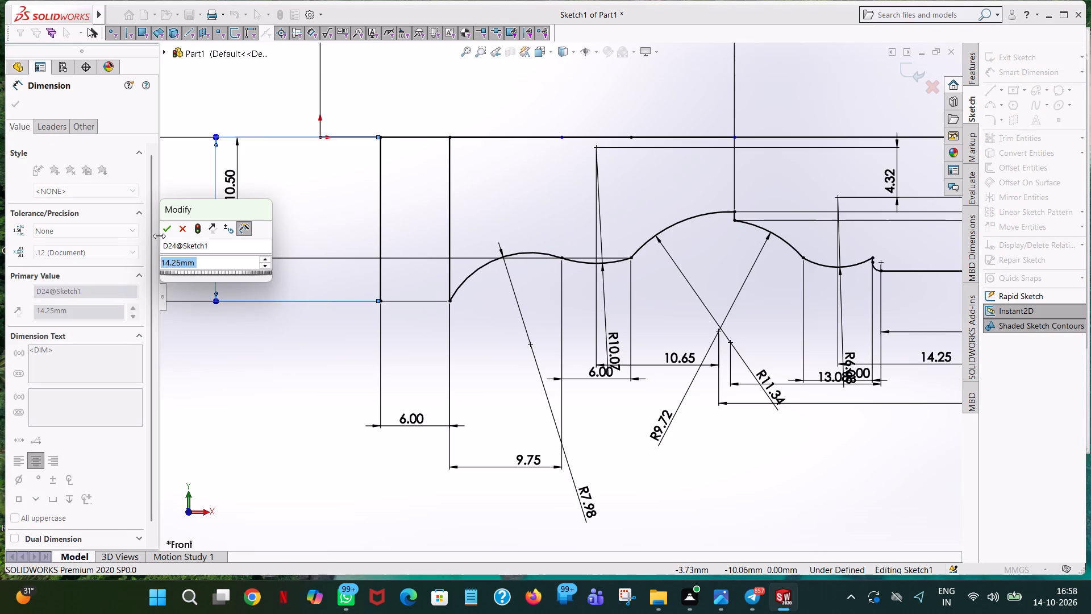
pyautogui.click(161, 233)
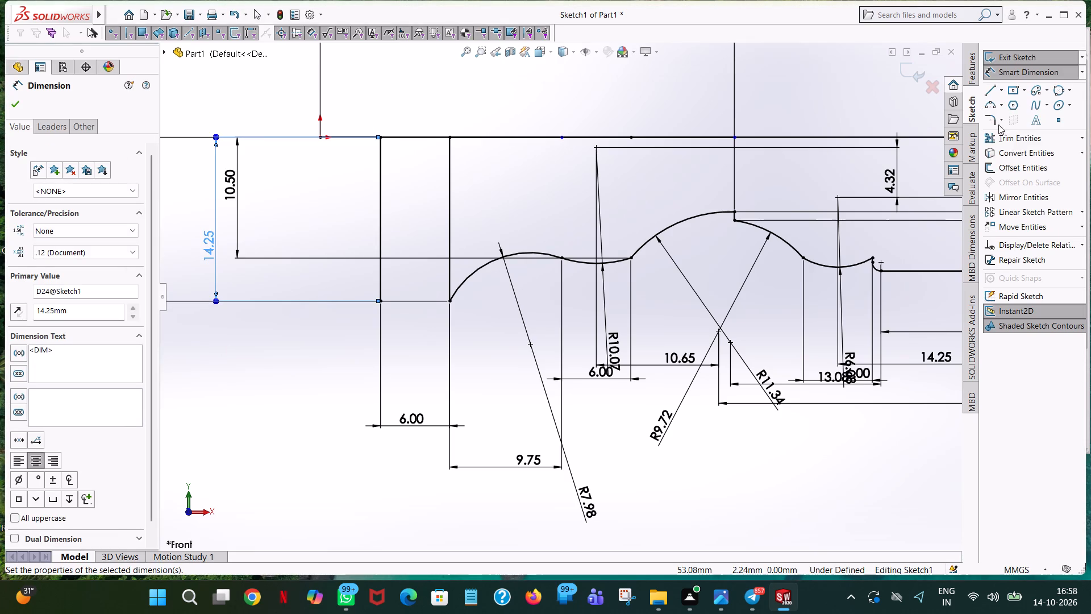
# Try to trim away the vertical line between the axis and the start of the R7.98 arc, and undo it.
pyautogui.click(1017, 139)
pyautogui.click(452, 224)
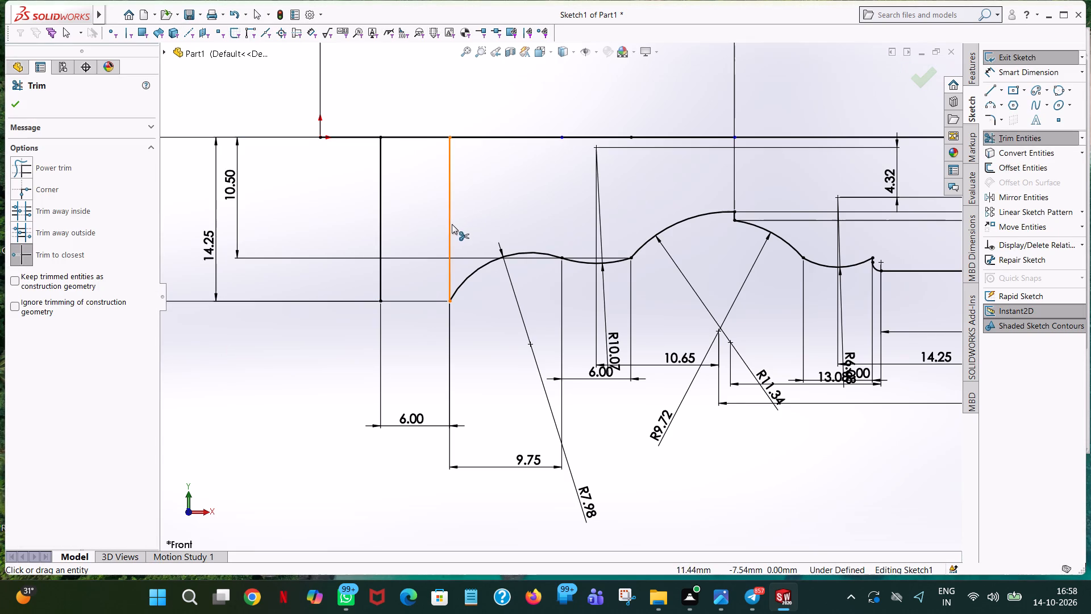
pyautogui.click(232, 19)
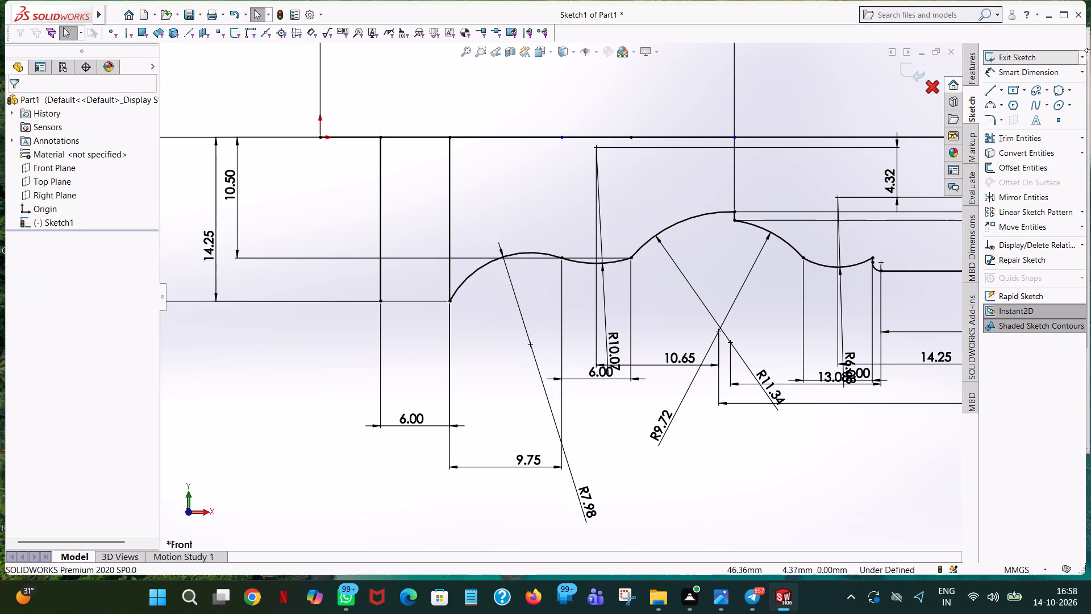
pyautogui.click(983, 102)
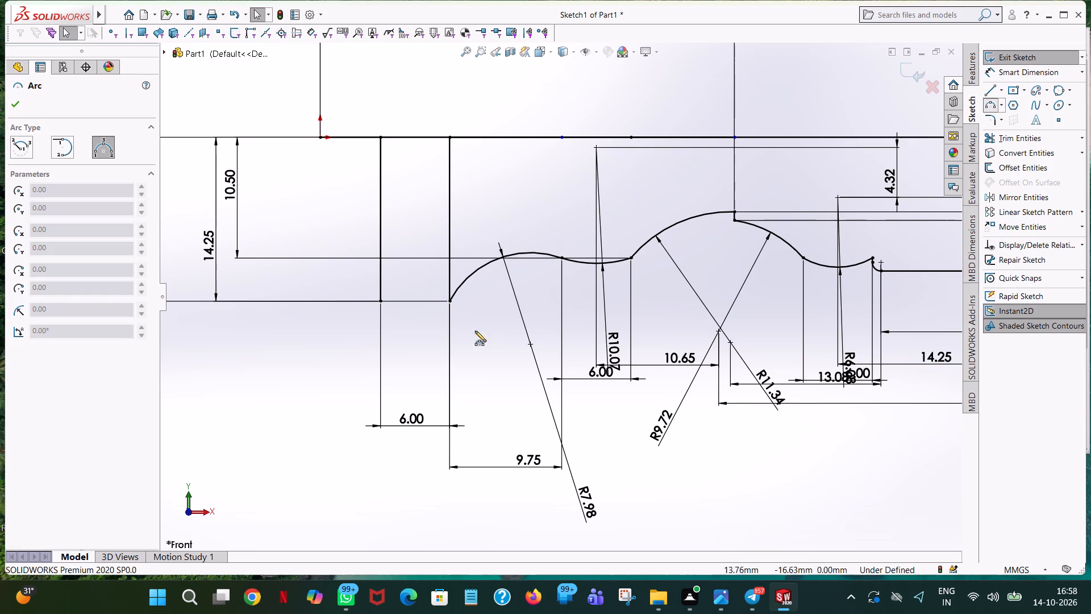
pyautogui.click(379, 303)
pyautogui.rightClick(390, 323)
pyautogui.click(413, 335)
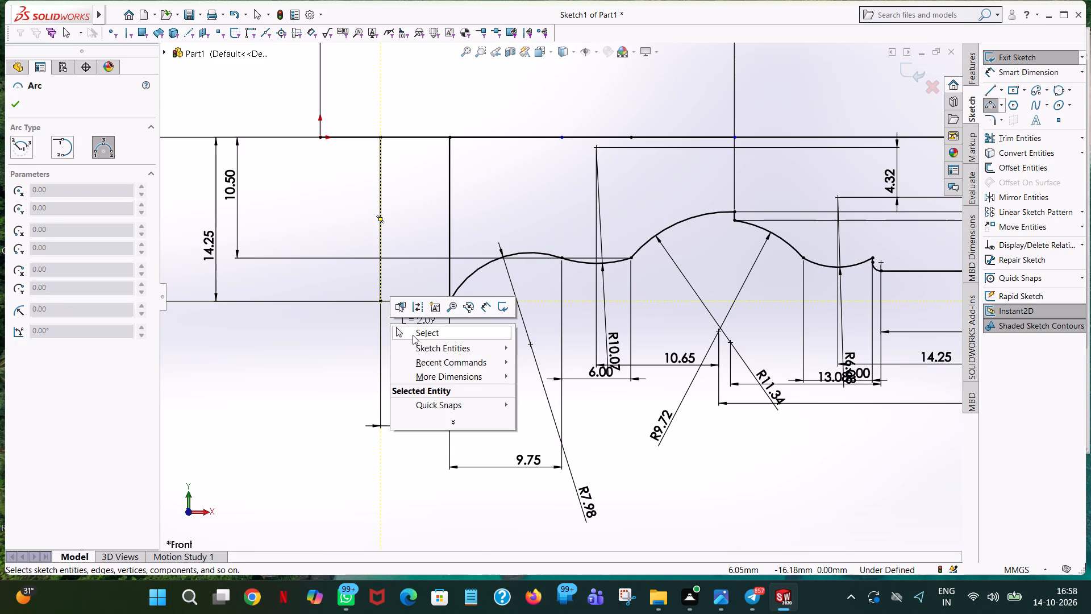
# Sketch a downward-bulging three-point arc joining the lower ends of the two vertical lines, with a radius of 6.15 mm.
pyautogui.click(986, 99)
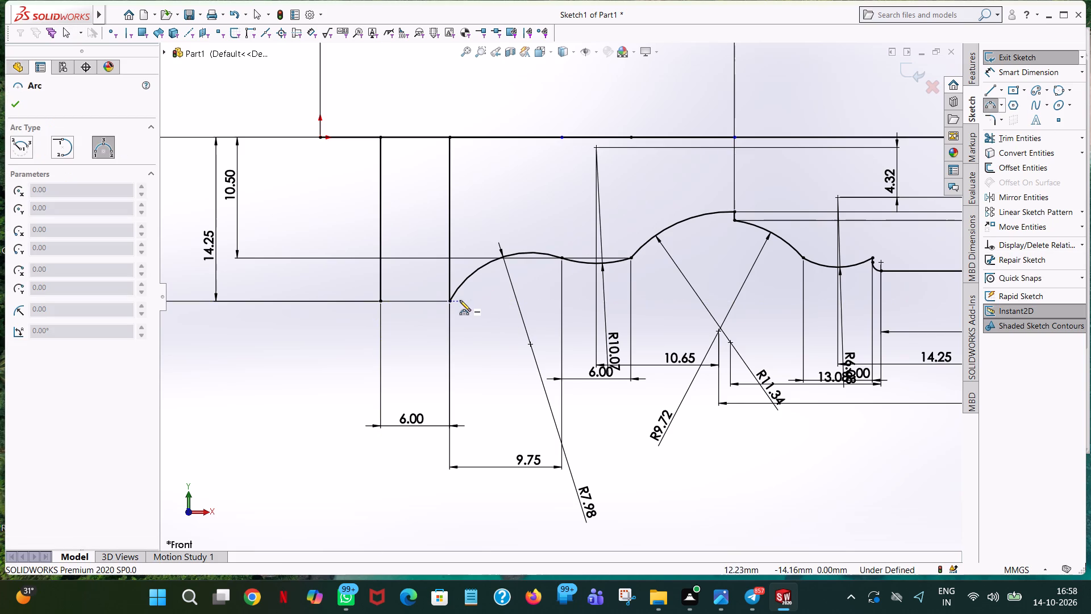
pyautogui.click(449, 301)
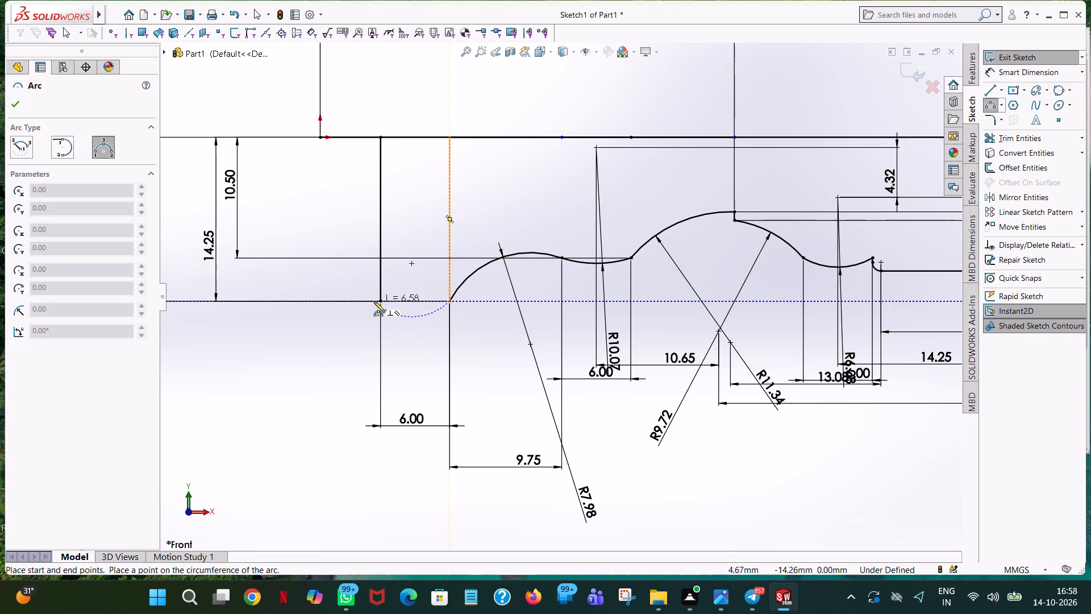
pyautogui.click(380, 301)
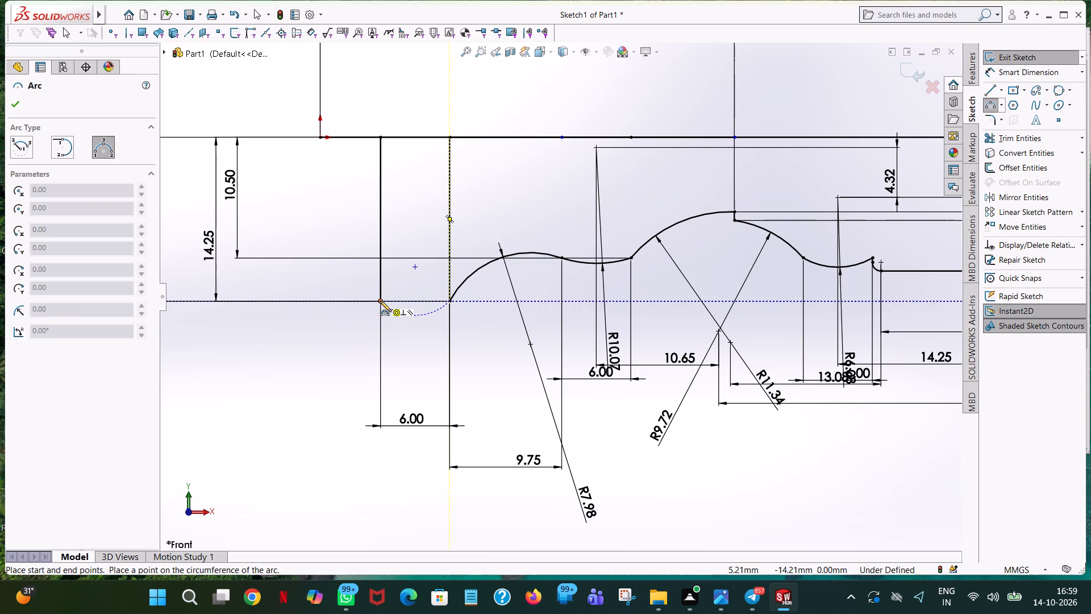
pyautogui.click(418, 314)
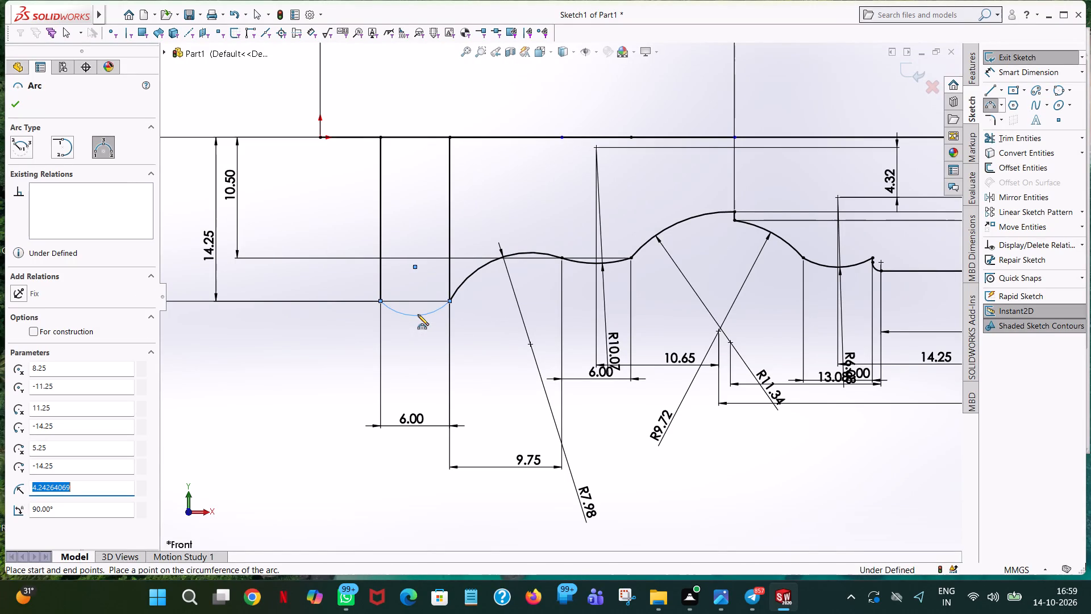
pyautogui.write('6.15')
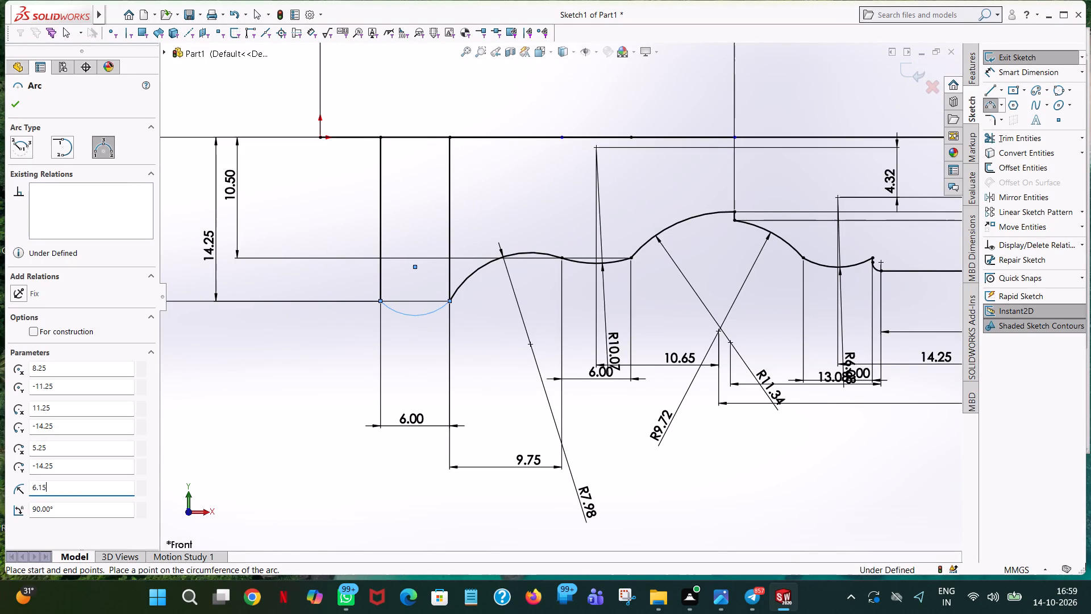
pyautogui.press('Return')
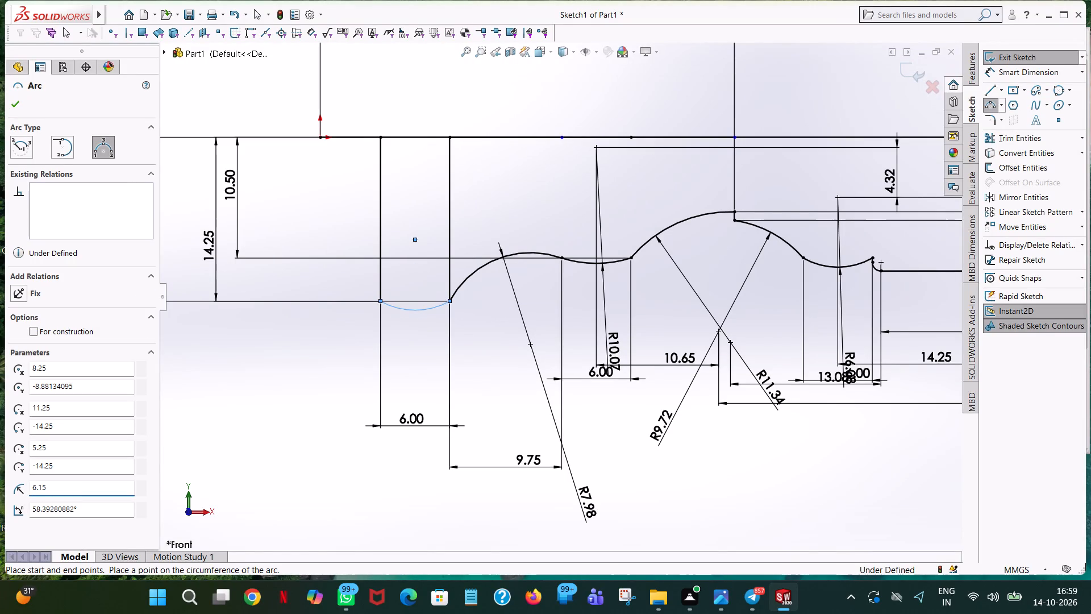
pyautogui.rightClick(418, 314)
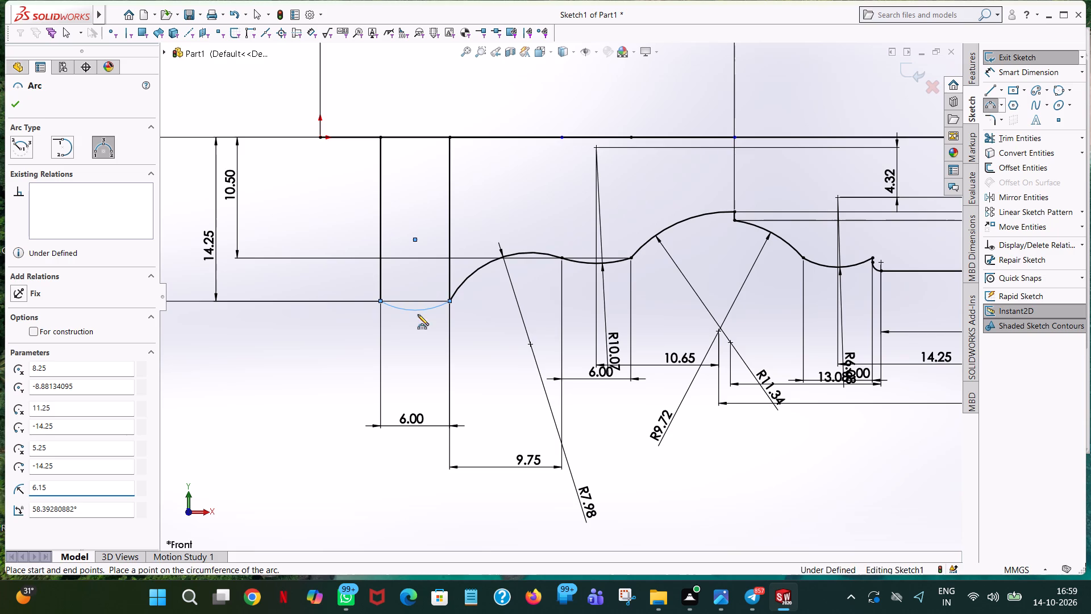
pyautogui.click(444, 327)
pyautogui.click(524, 202)
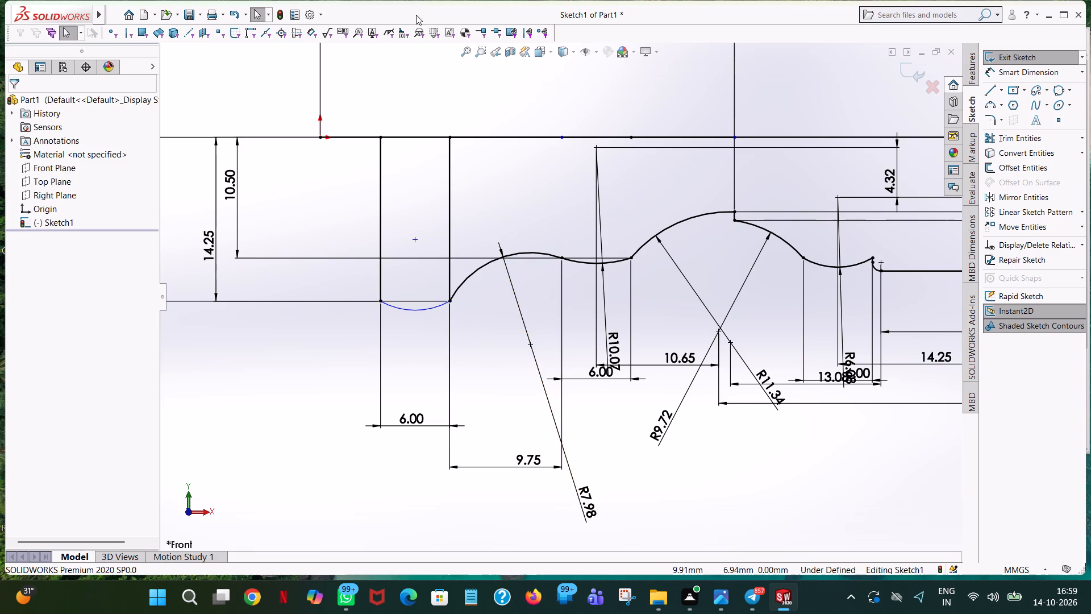
# Dimension the radius of the new downward-bulging arc, placing the dimension below the profile.
pyautogui.click(1046, 68)
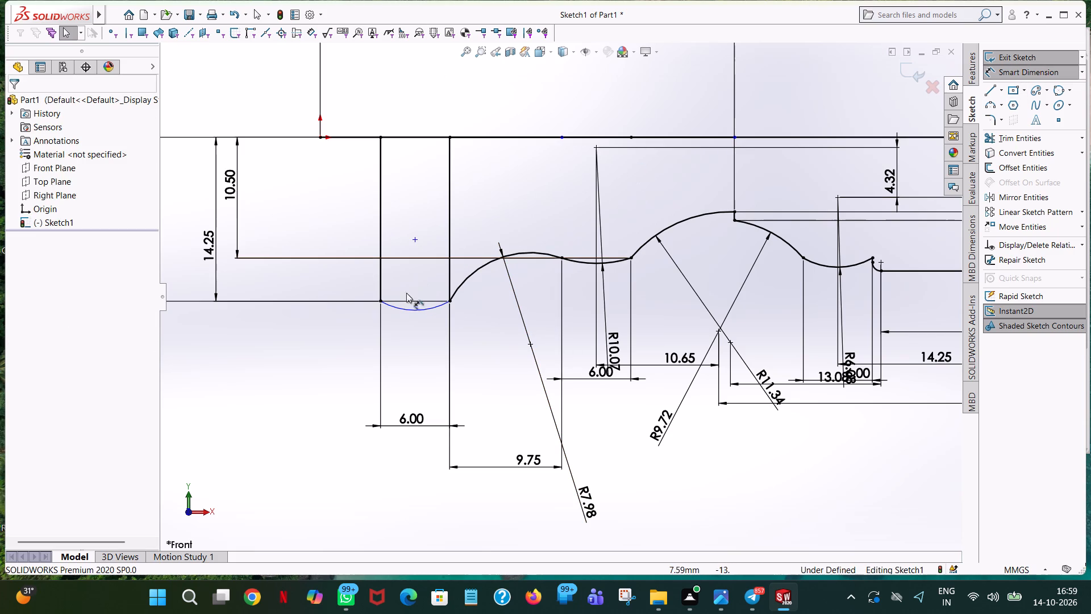
pyautogui.click(410, 309)
pyautogui.click(436, 497)
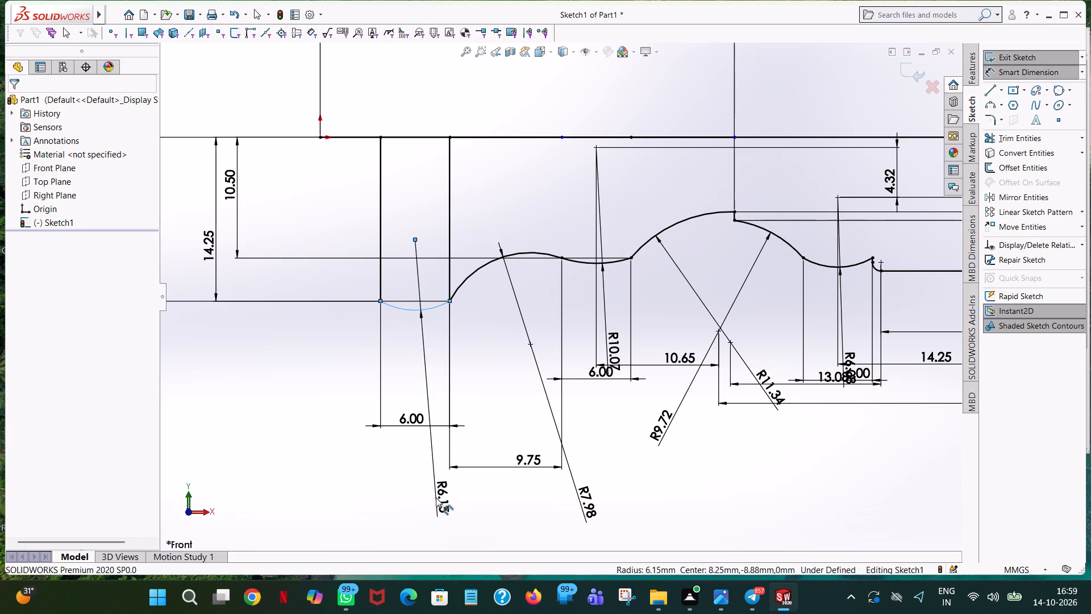
pyautogui.click(388, 483)
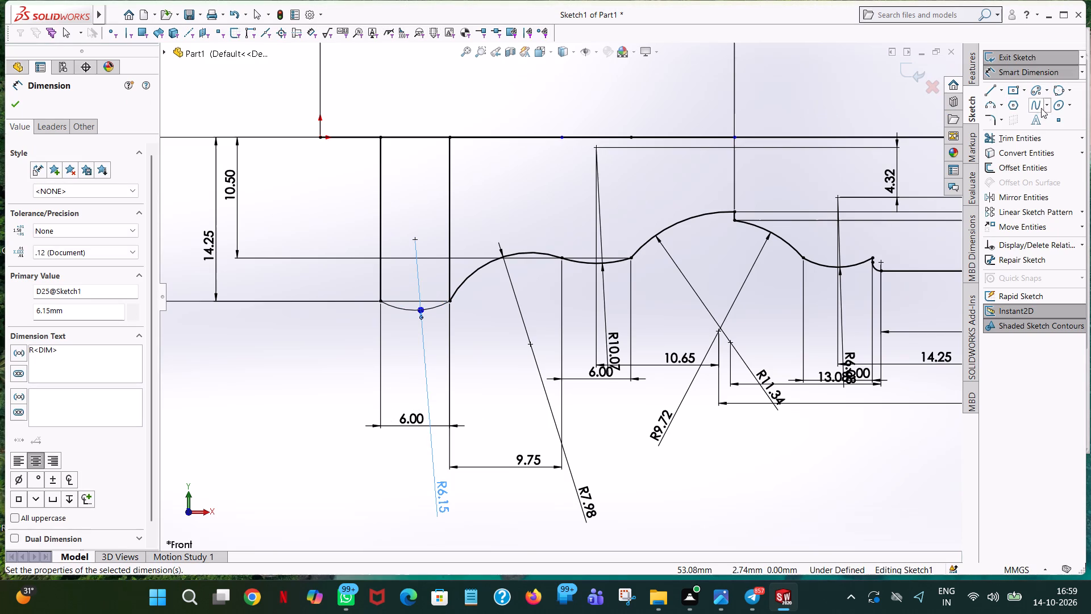
# Trim away the vertical line between the axis and the junction of the R6.15 and R7.98 arcs.
pyautogui.click(1026, 135)
pyautogui.click(449, 215)
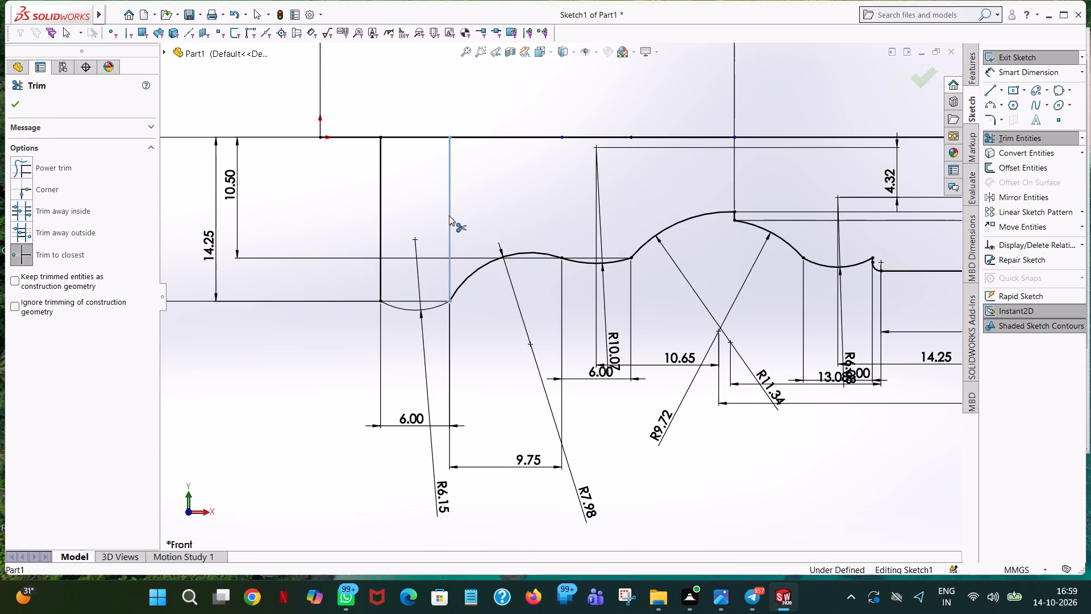
# Dimension the horizontal distance between the centres of the R7.98 and R9.72 arcs, placing it below the profile.
pyautogui.click(1019, 73)
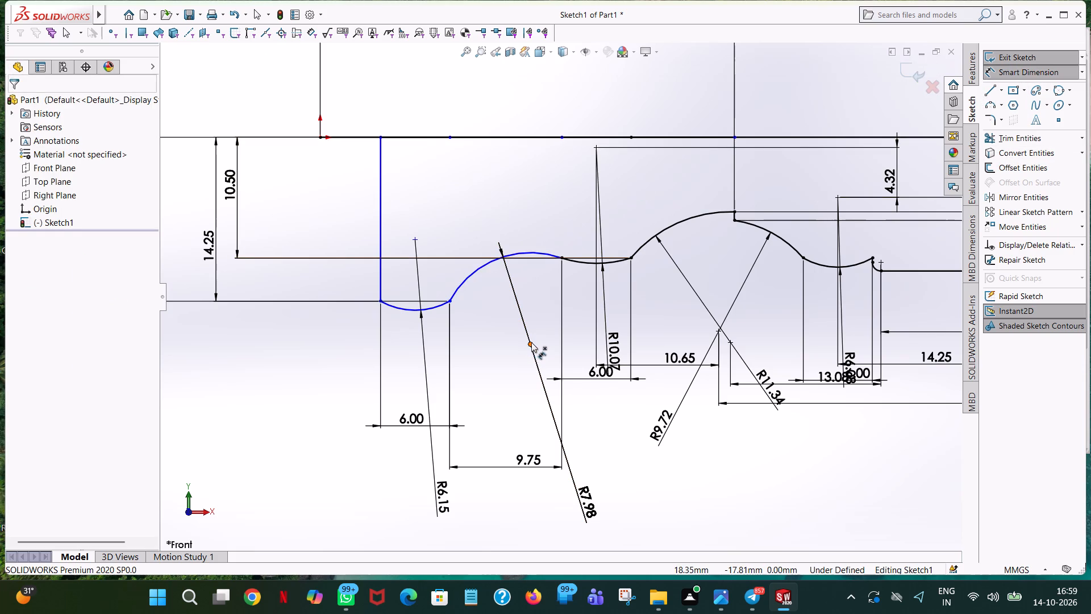
pyautogui.click(531, 342)
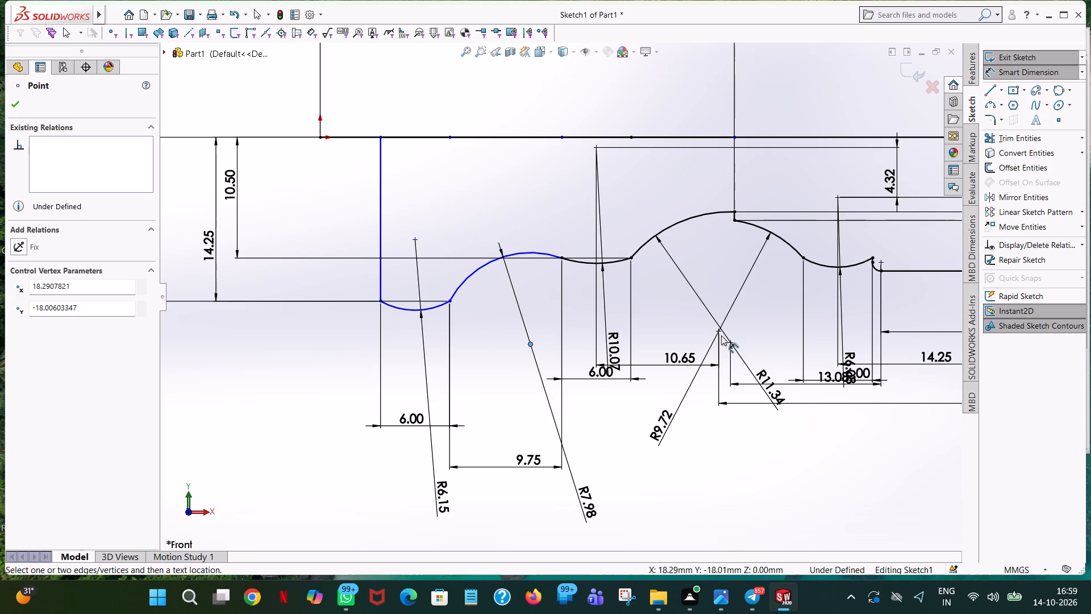
pyautogui.click(721, 331)
pyautogui.click(618, 468)
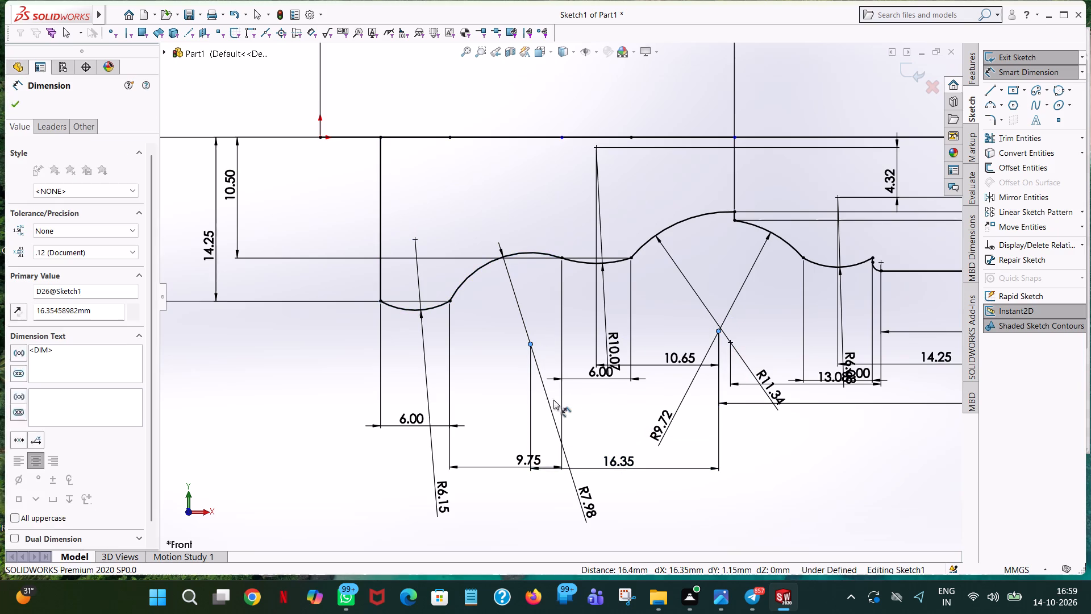
pyautogui.click(564, 457)
pyautogui.click(499, 374)
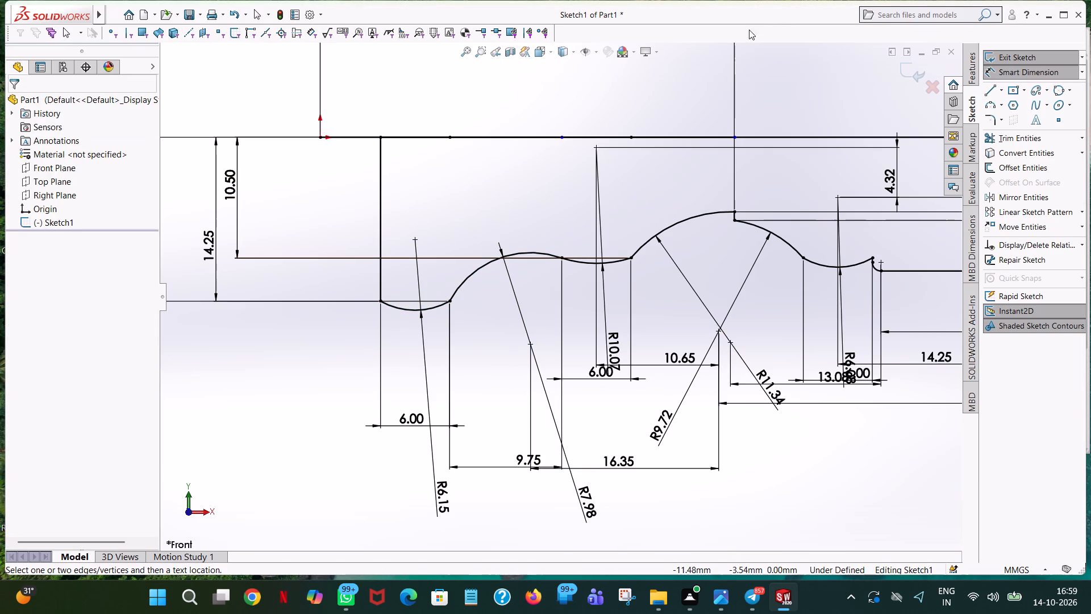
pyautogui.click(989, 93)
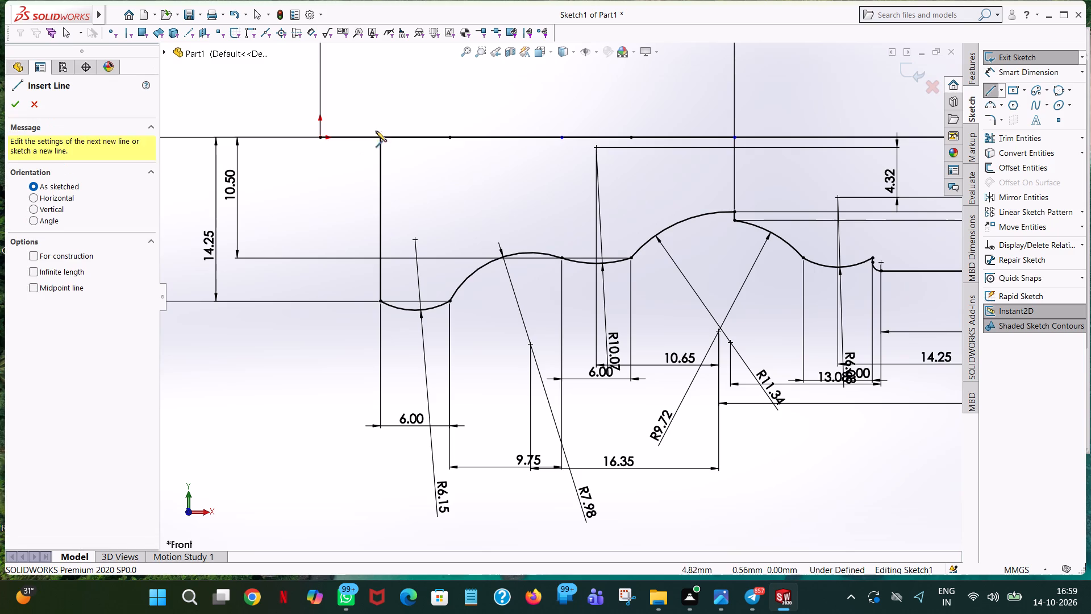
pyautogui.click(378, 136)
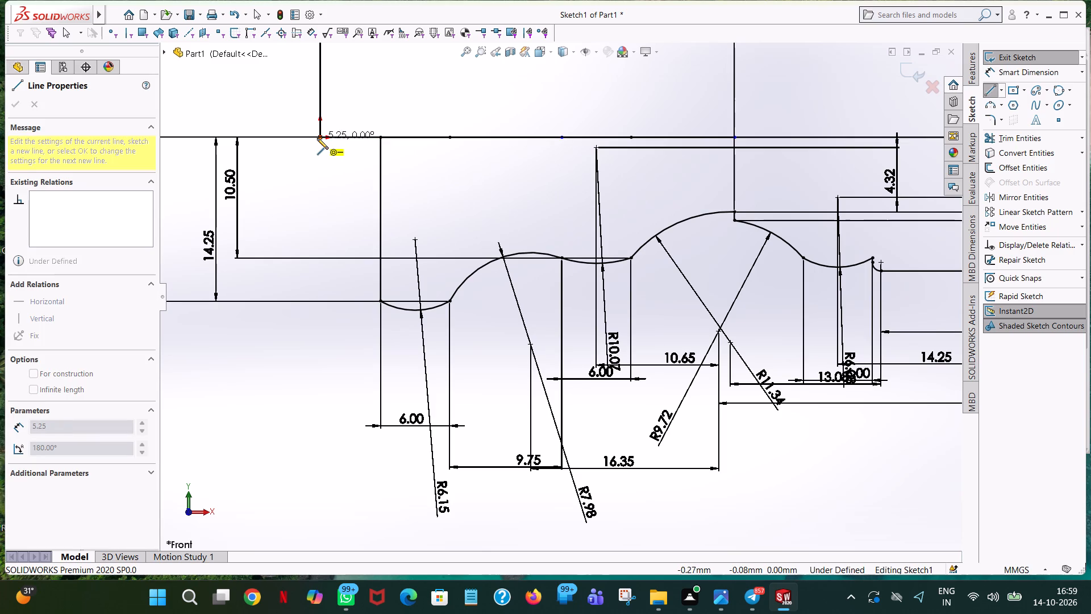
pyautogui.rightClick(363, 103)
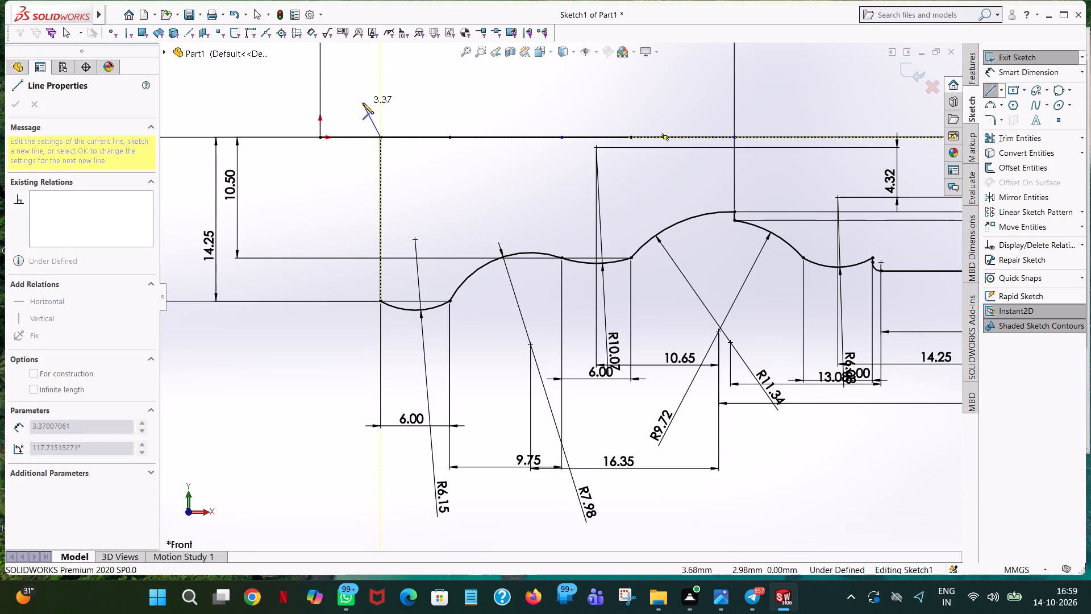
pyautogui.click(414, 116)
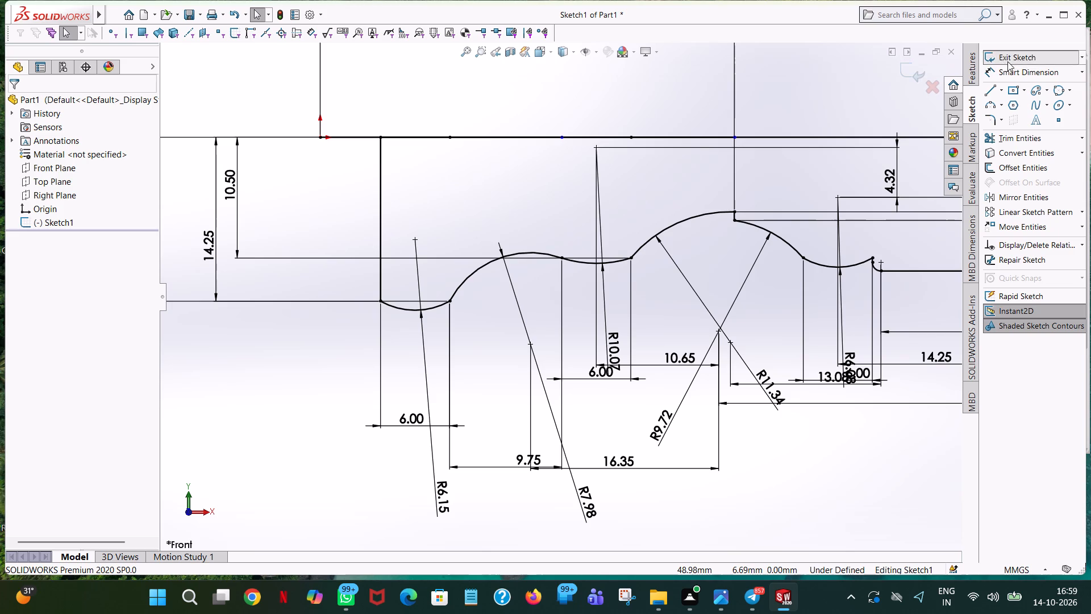
# Trim away the vertical line between the axis and the free end of the R6.15 arc.
pyautogui.click(1008, 134)
pyautogui.click(378, 219)
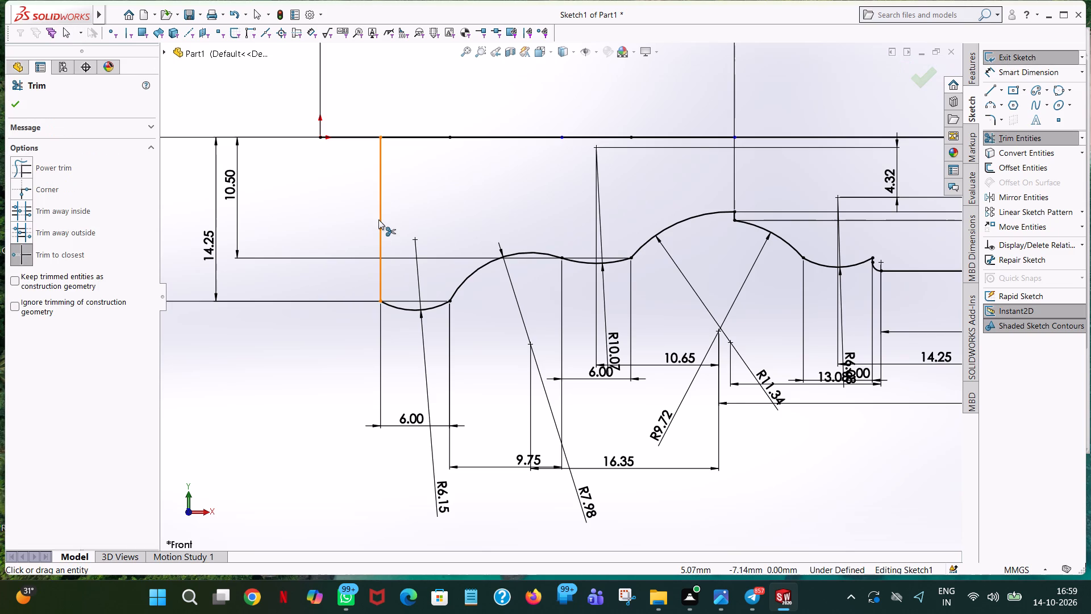
# Dimension the horizontal distance between the centres of the R6.15 and R7.98 arcs, placing it below the profile.
pyautogui.click(1025, 72)
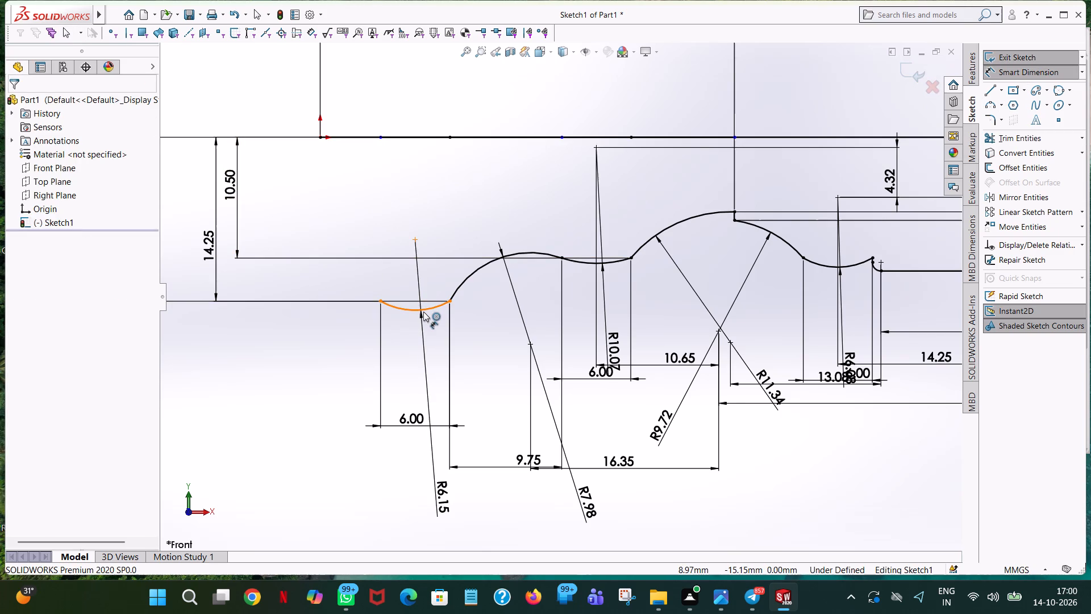
pyautogui.click(414, 240)
pyautogui.click(526, 345)
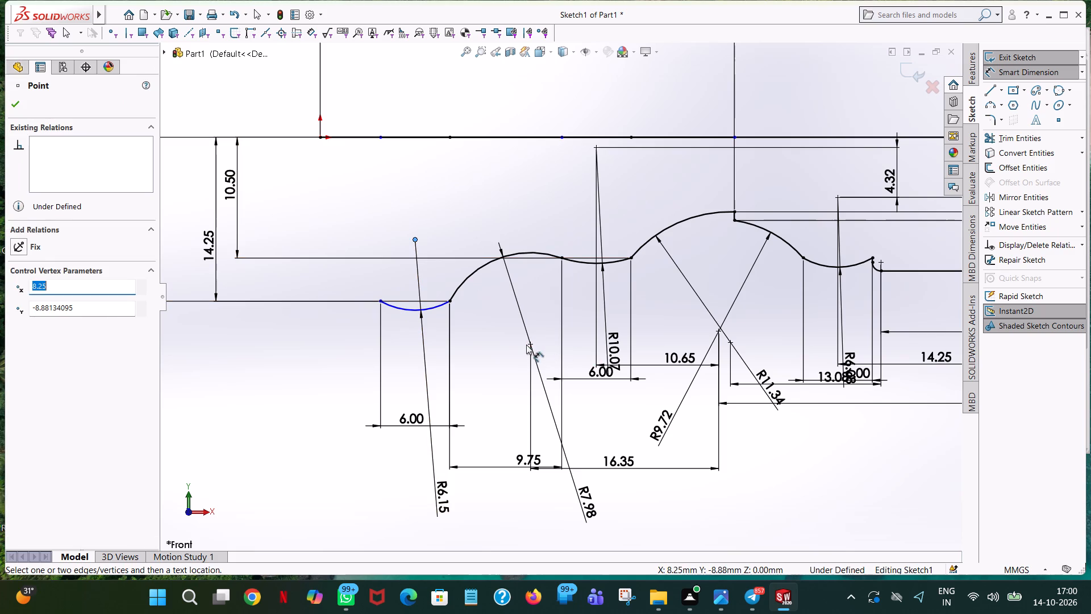
pyautogui.click(530, 345)
pyautogui.click(517, 472)
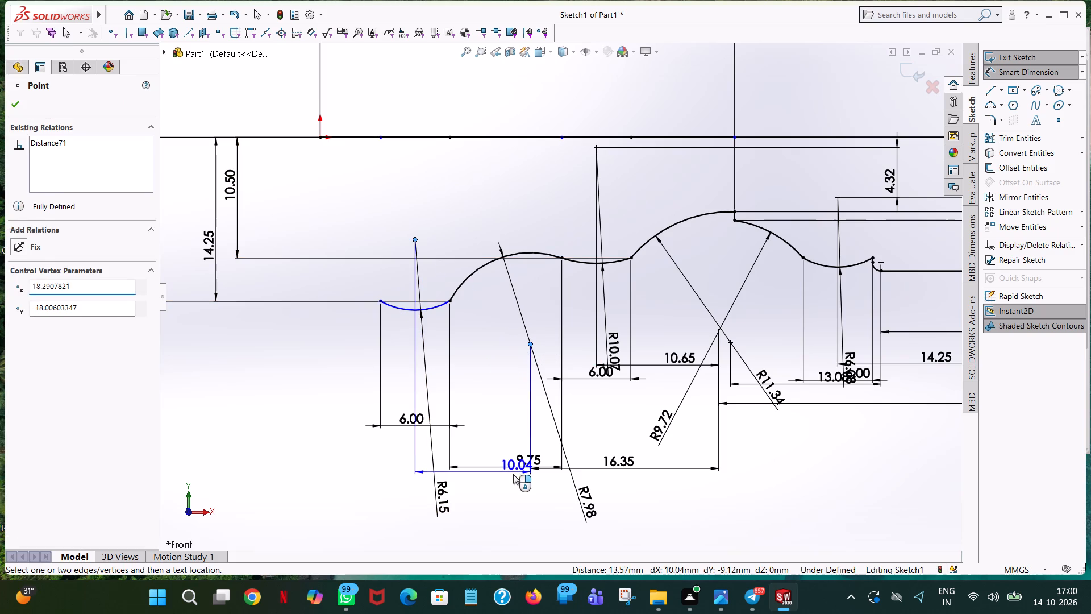
# Accept the horizontal dimension between the centres of the R6.15 and R7.98 arcs.
pyautogui.click(467, 448)
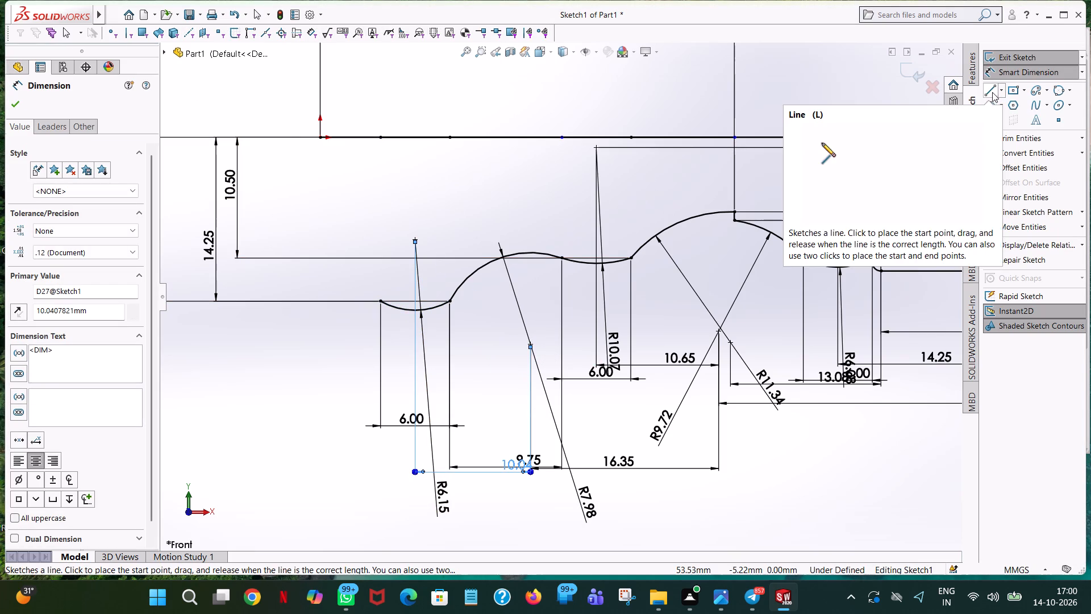
# Draw a vertical line down from the origin and set its length to 28.5/2 mm.
pyautogui.click(990, 92)
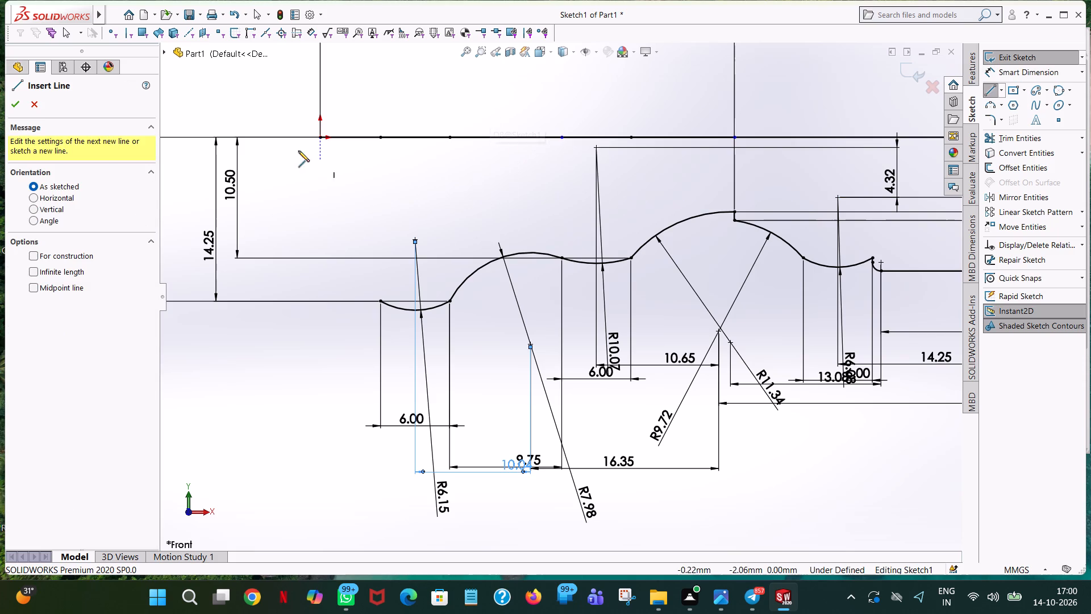
pyautogui.click(317, 138)
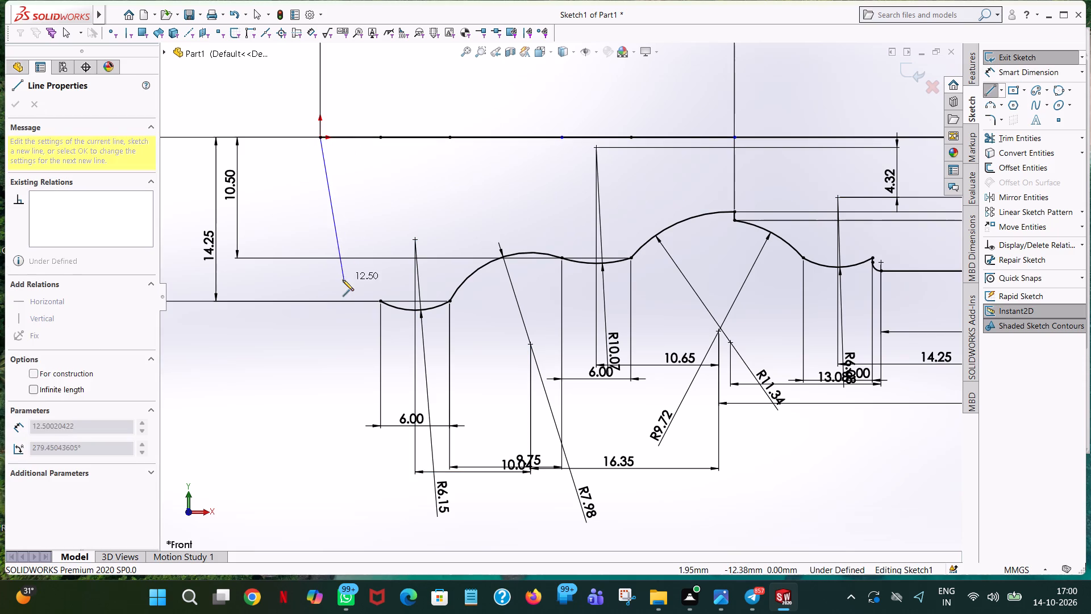
pyautogui.click(319, 296)
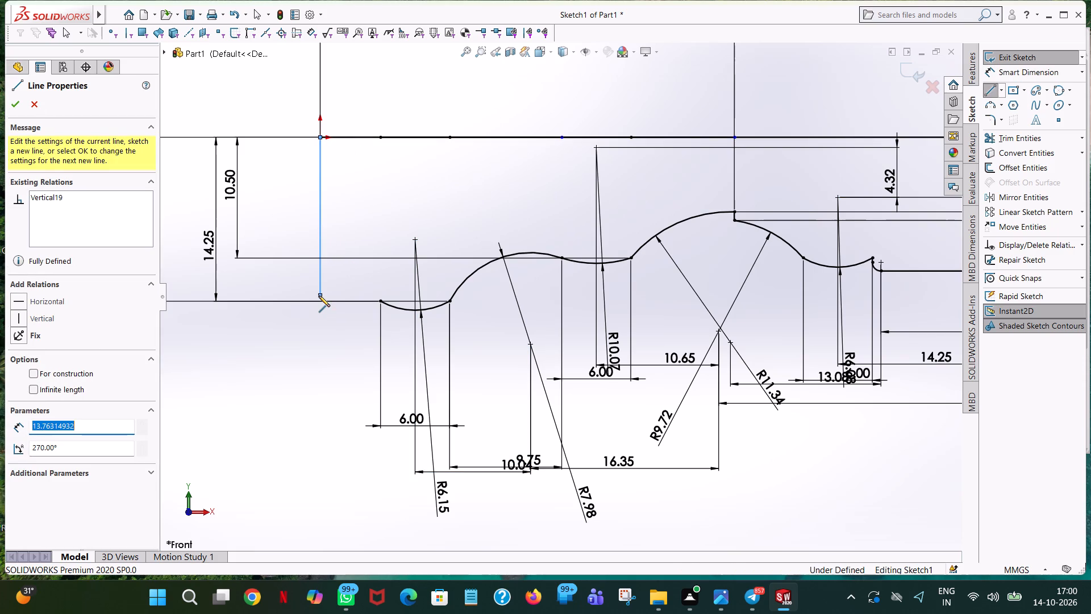
pyautogui.write('28/')
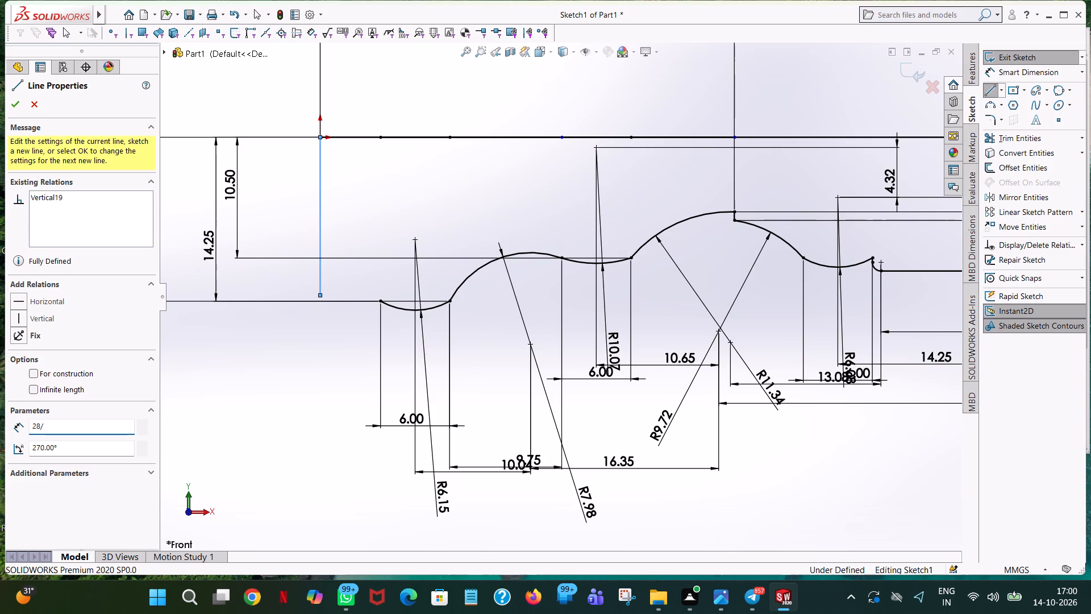
pyautogui.press('BackSpace')
pyautogui.write('.5/2')
pyautogui.press('Return')
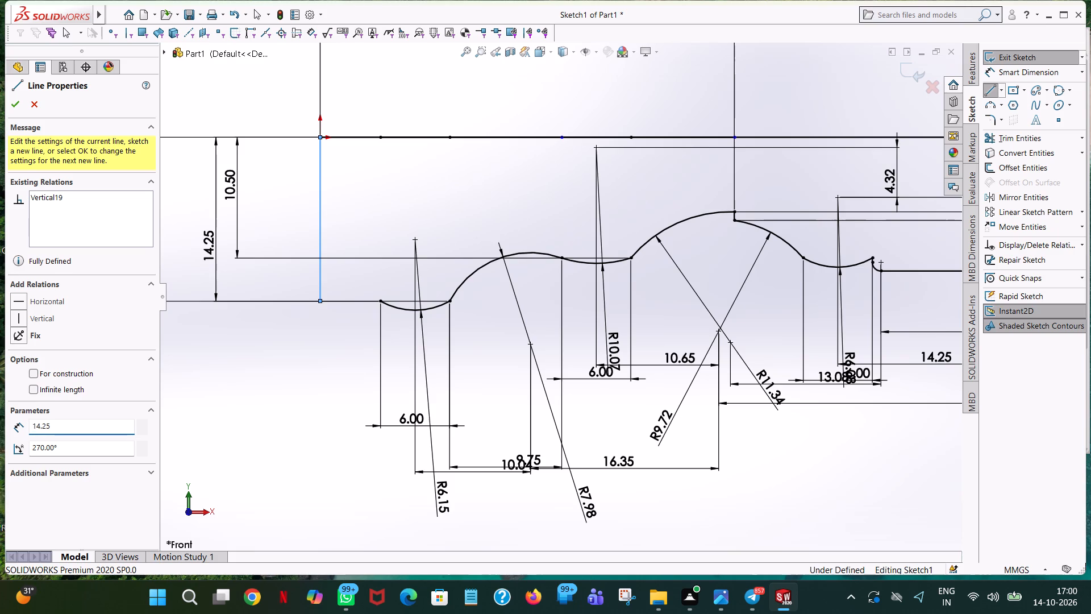
pyautogui.rightClick(319, 296)
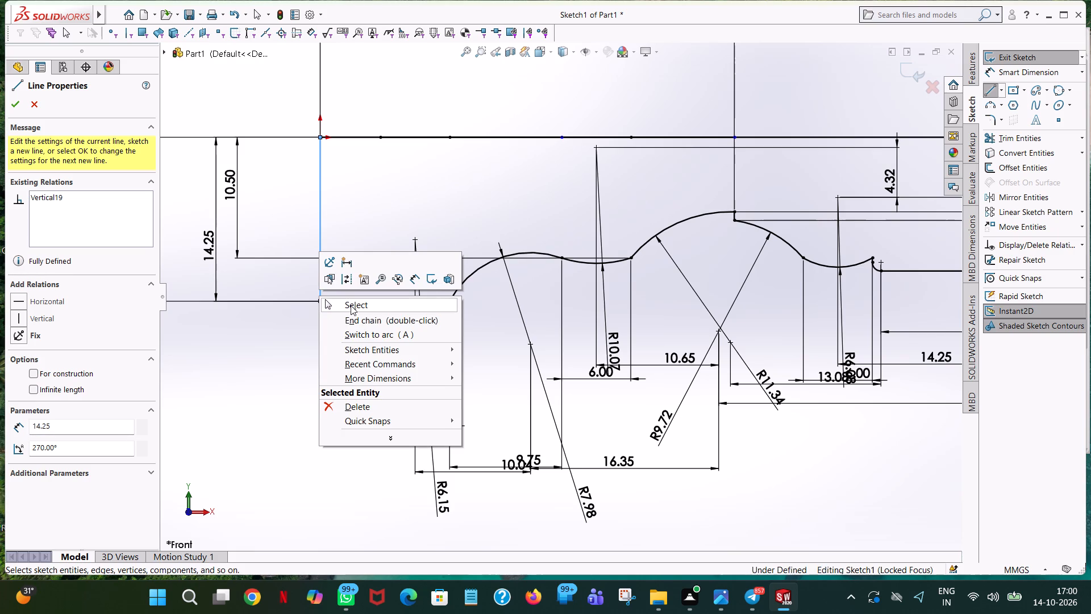
pyautogui.click(351, 305)
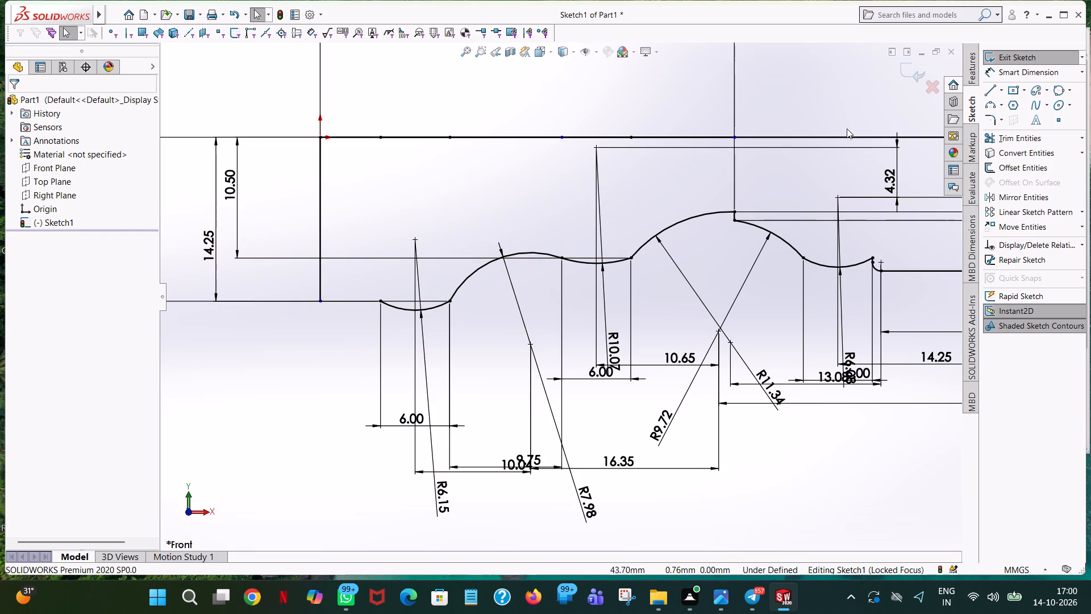
# Draw a three-point arc of about R7.6 from the R6.15 arc's free end to the vertical line's lower end, bulging away from the axis.
pyautogui.click(995, 106)
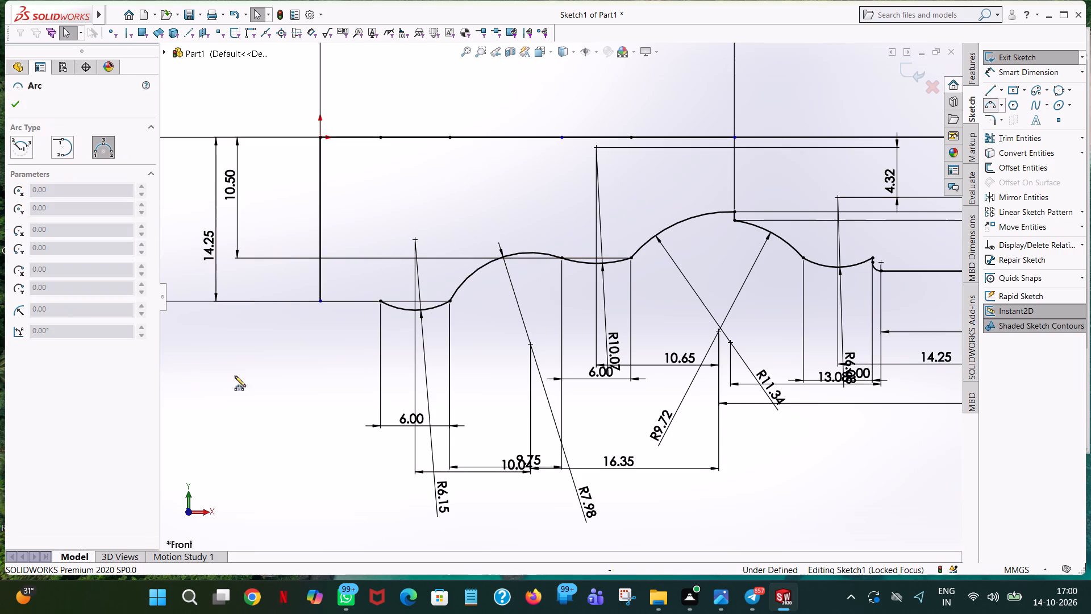
pyautogui.click(382, 302)
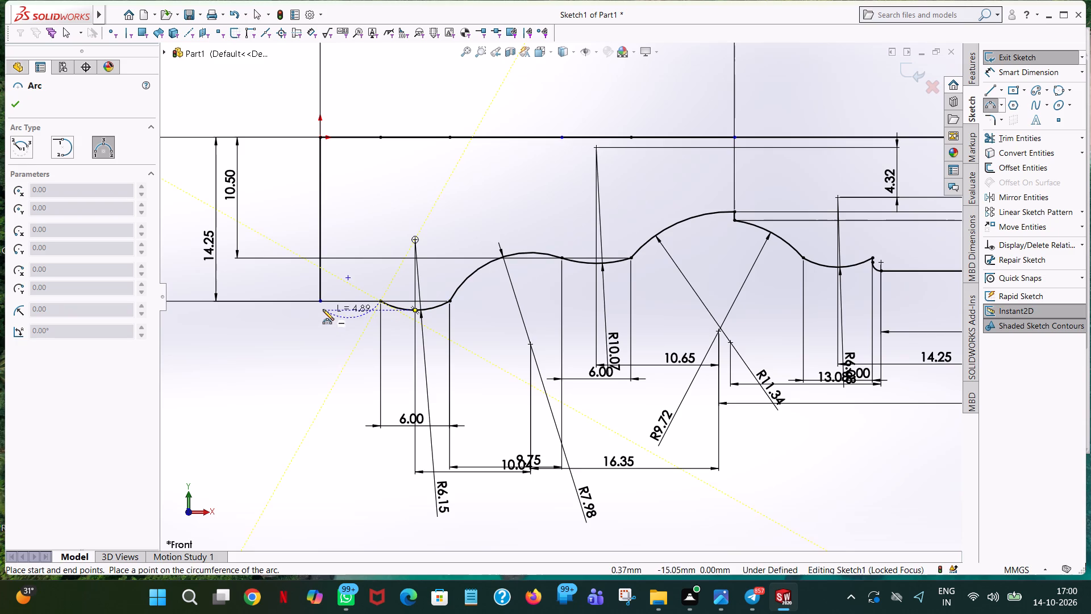
pyautogui.click(318, 301)
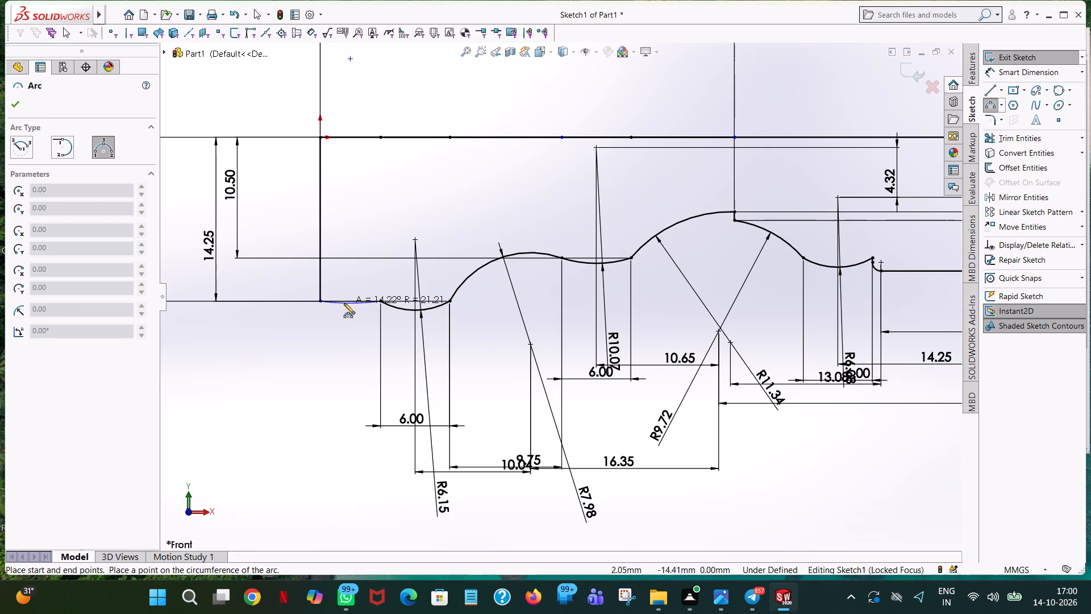
pyautogui.click(345, 306)
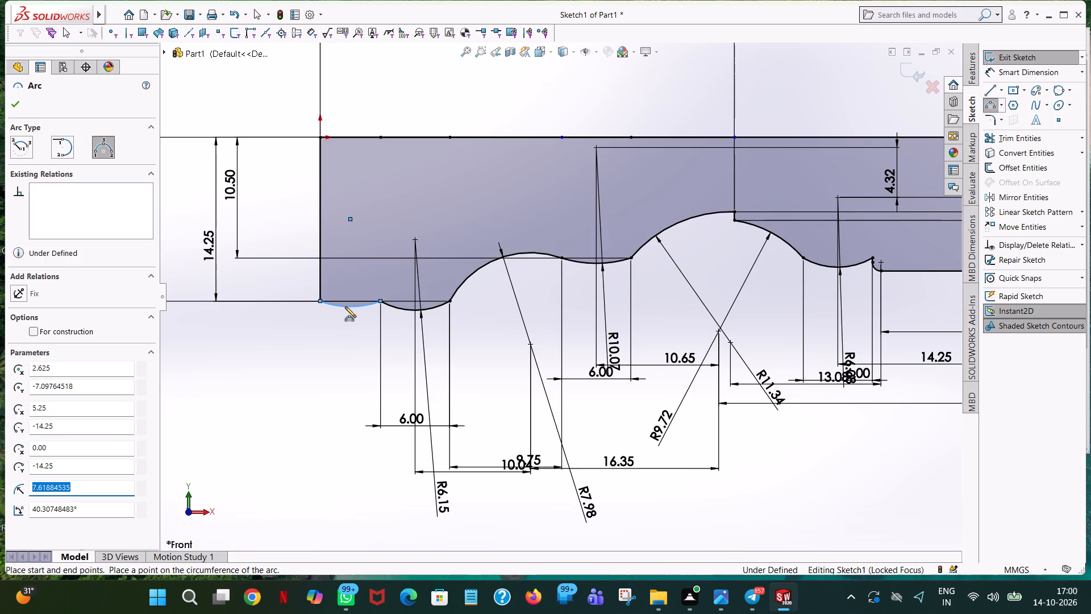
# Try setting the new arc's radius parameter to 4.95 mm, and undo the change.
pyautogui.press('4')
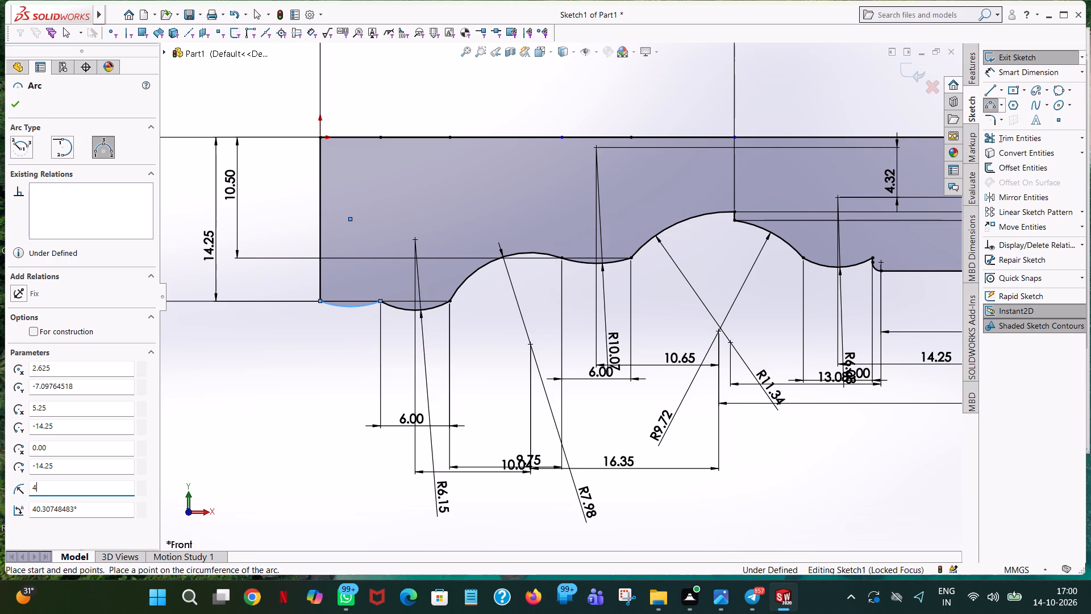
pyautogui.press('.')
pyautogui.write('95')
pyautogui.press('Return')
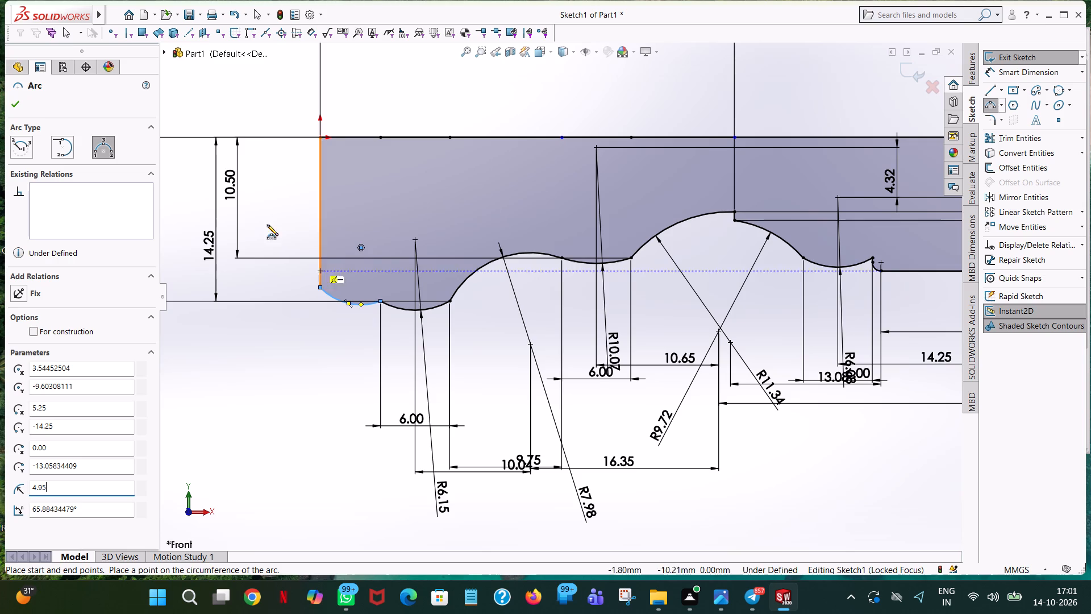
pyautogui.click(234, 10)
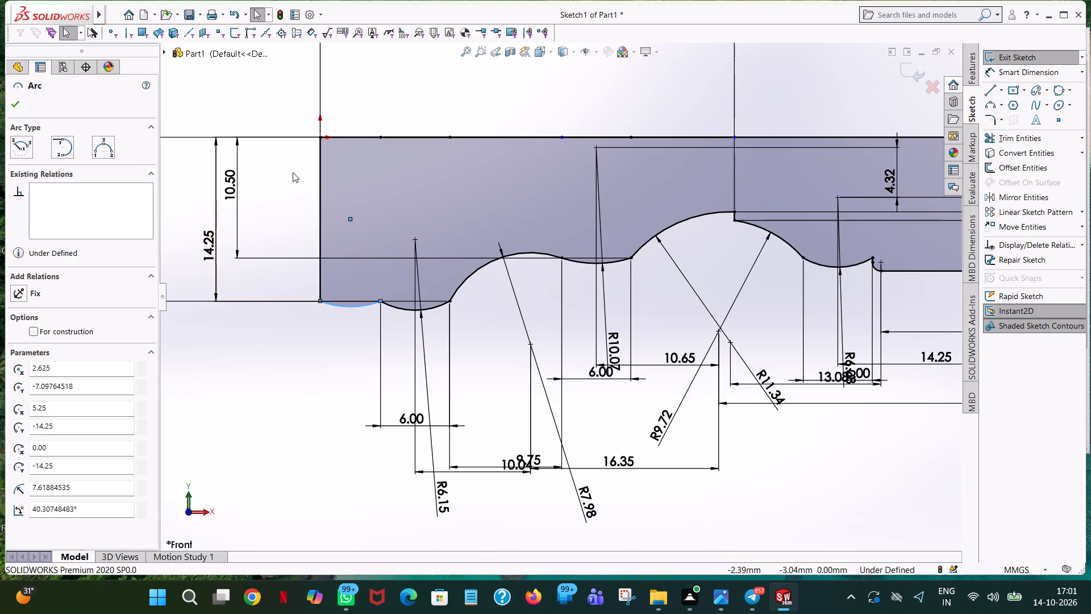
# Dimension the vertical line at the origin to 28.5/2 mm, placing the dimension beside it outside the profile.
pyautogui.click(1036, 73)
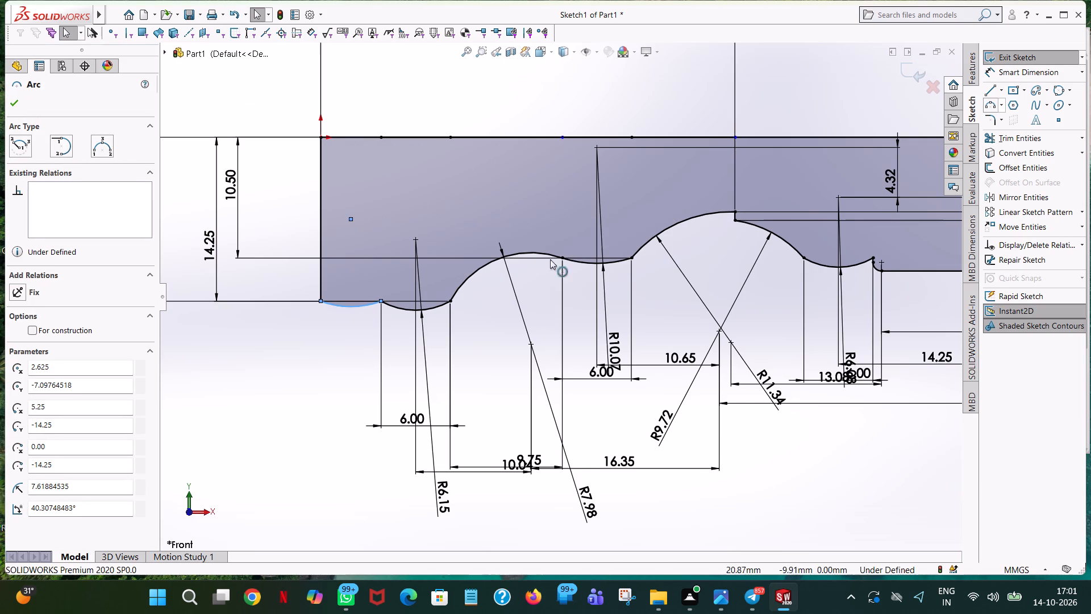
pyautogui.click(319, 200)
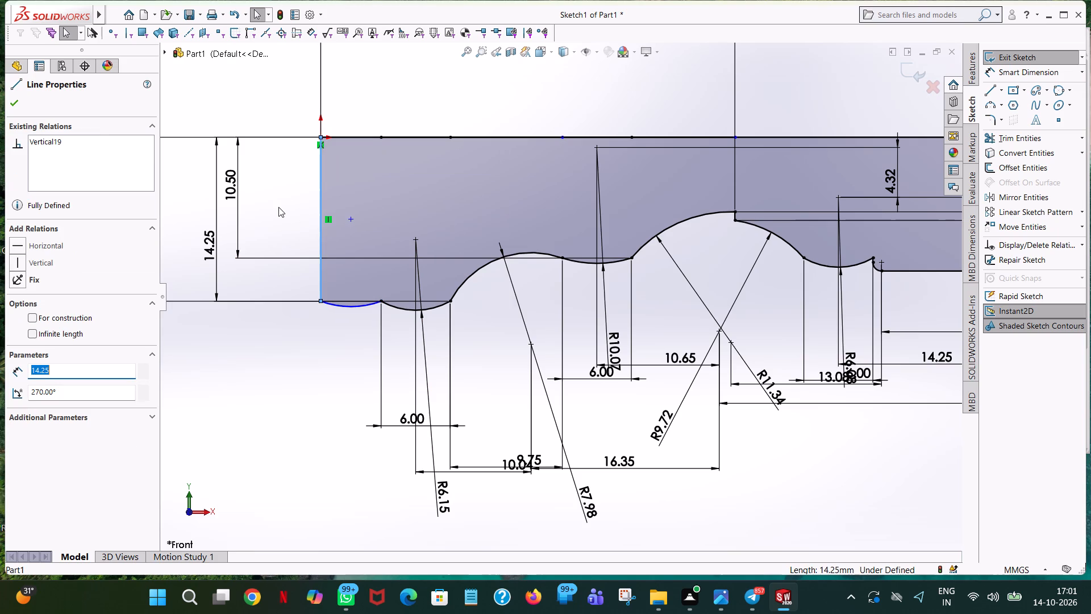
pyautogui.click(247, 139)
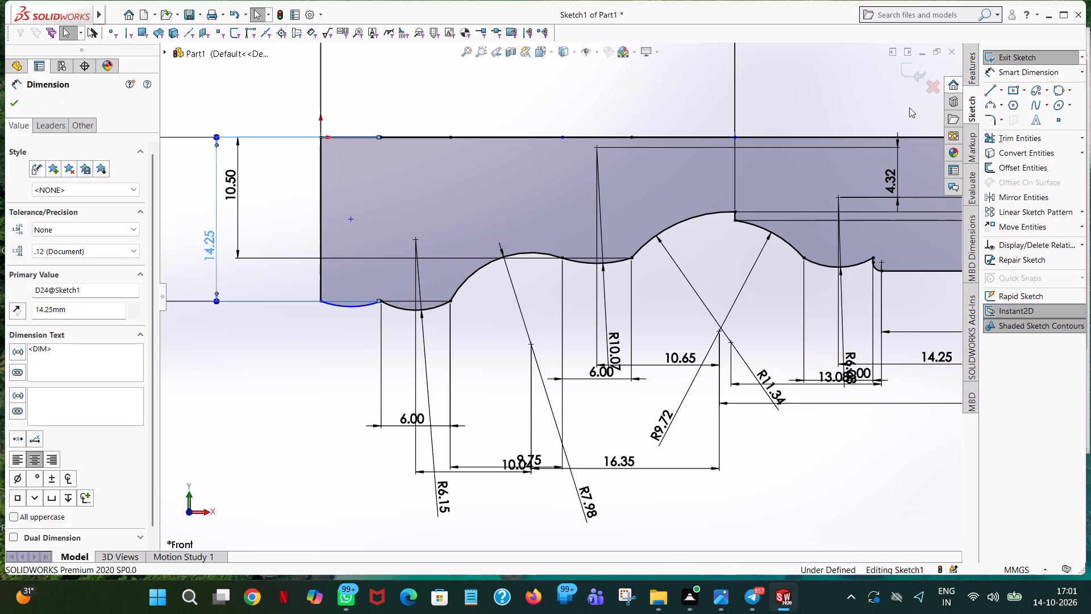
pyautogui.click(1023, 69)
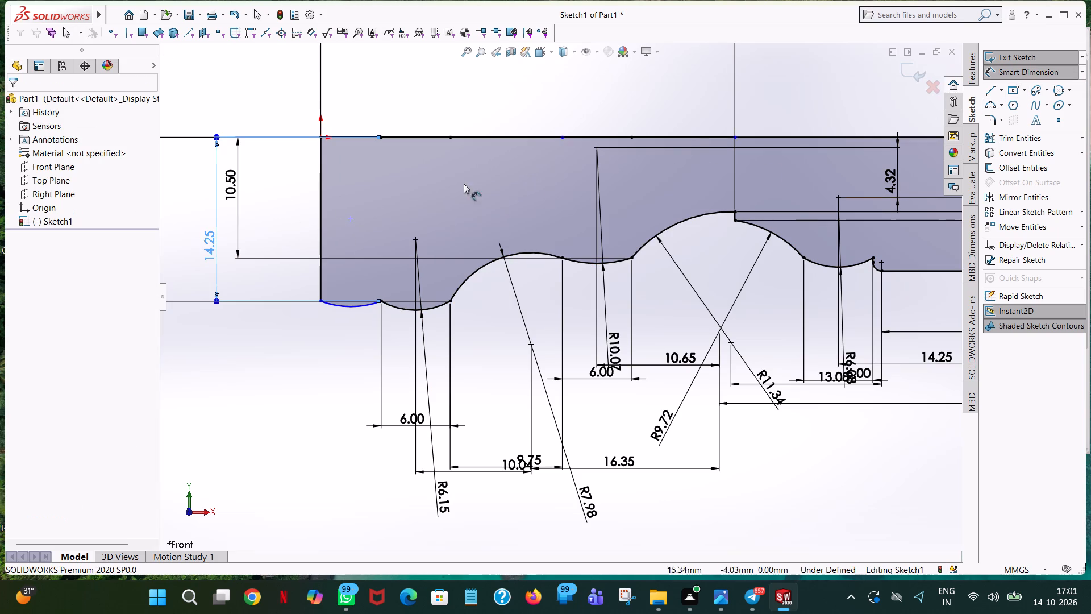
pyautogui.click(318, 189)
pyautogui.click(278, 193)
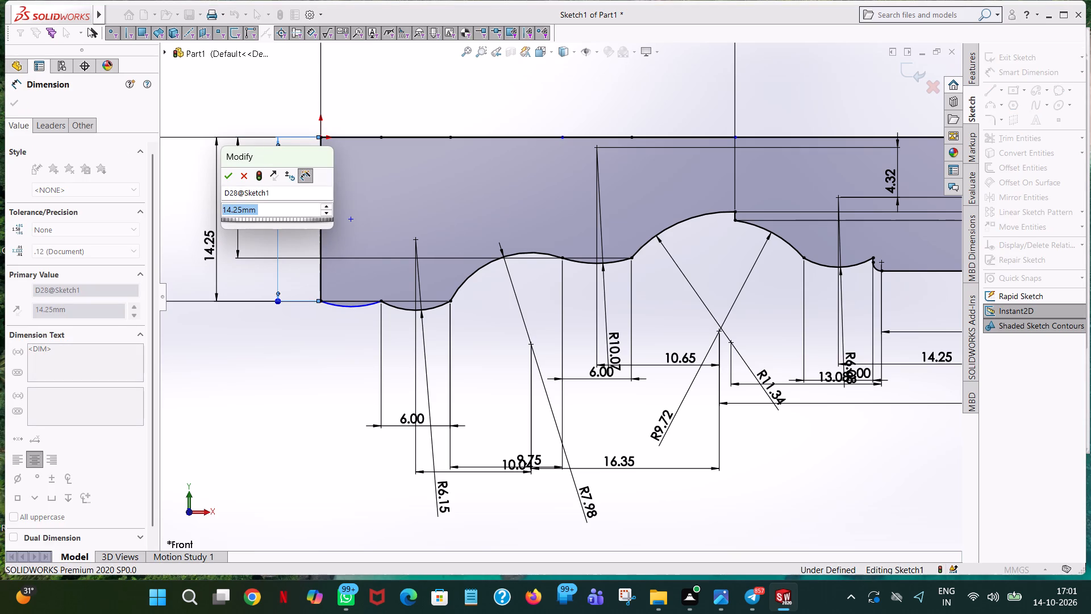
pyautogui.write('28.5/2')
pyautogui.press('Return')
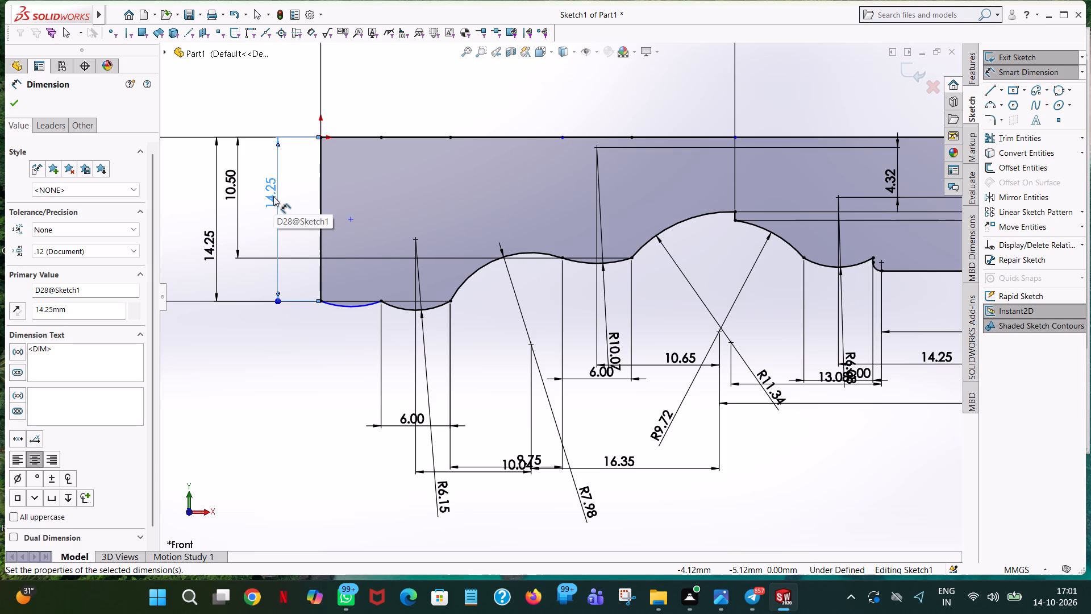
# Dimension the end arc next to the vertical line with a radius of 4.95 mm, placed below the profile.
pyautogui.click(334, 306)
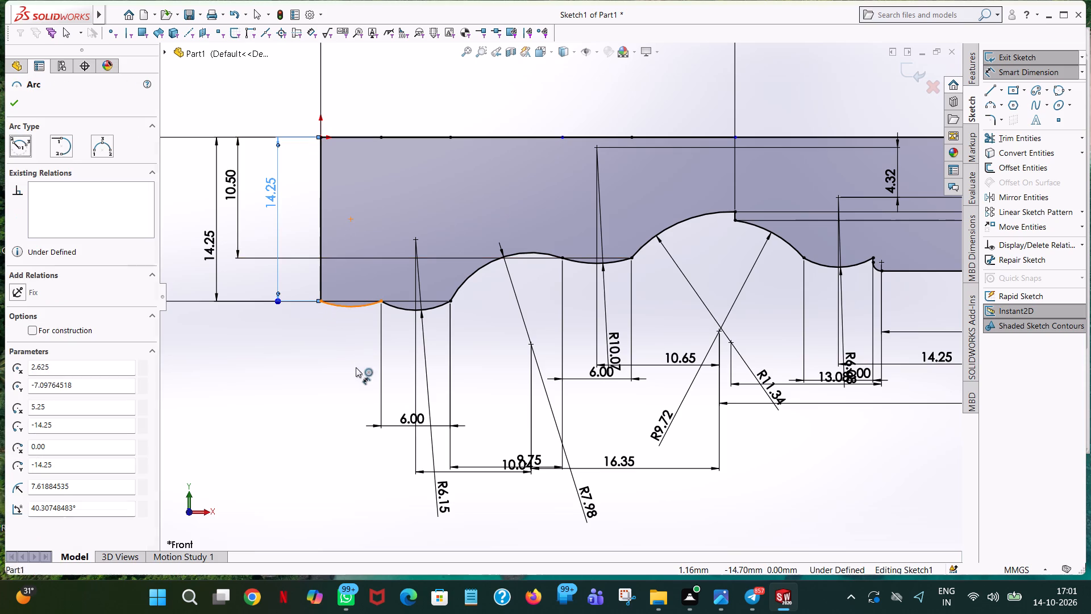
pyautogui.click(343, 372)
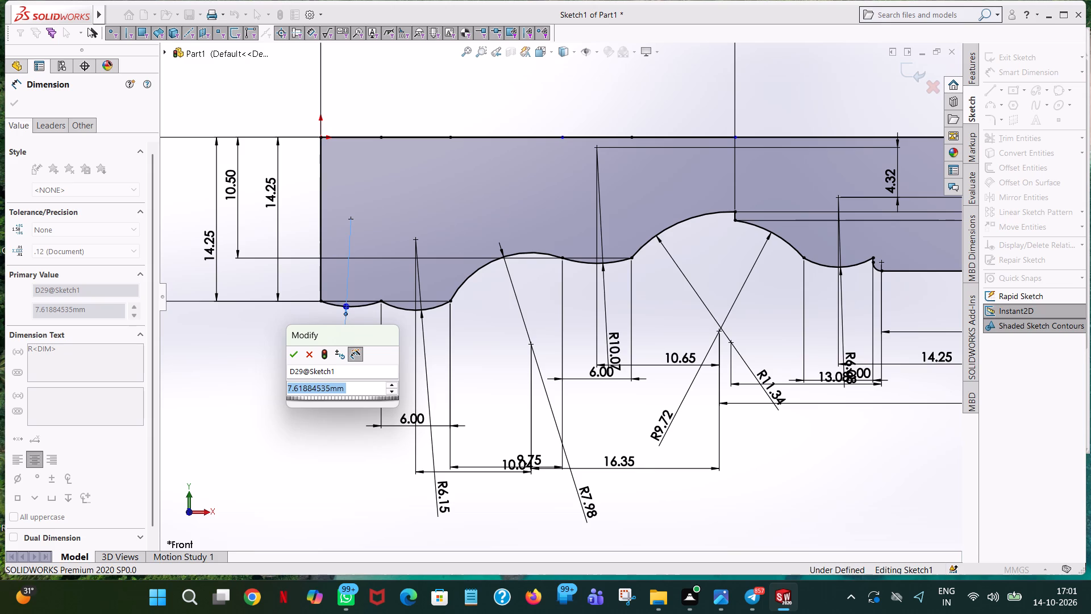
pyautogui.write('4.95')
pyautogui.press('Return')
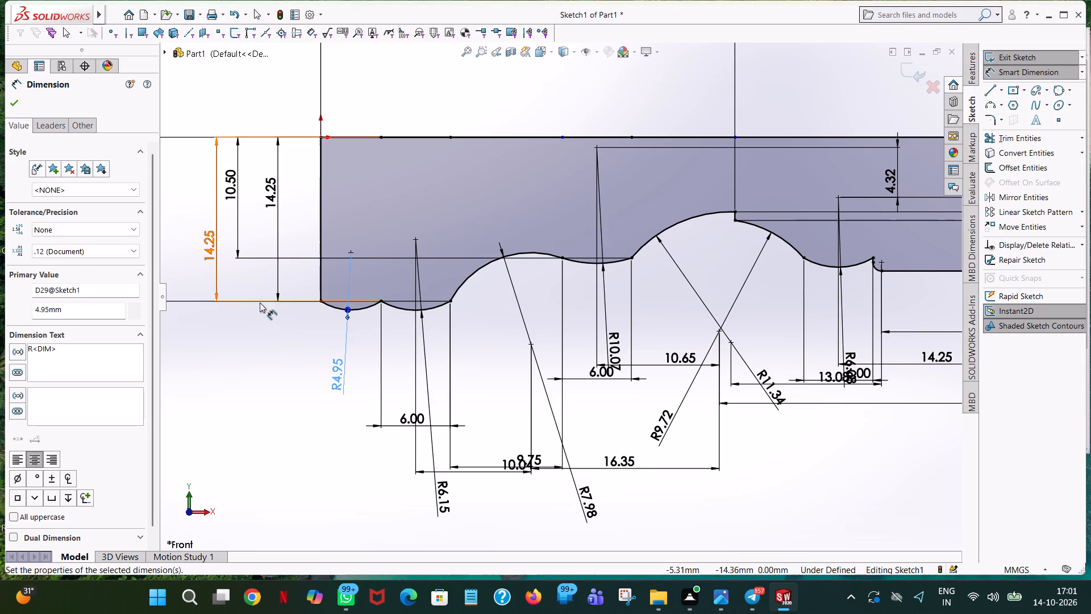
pyautogui.click(16, 109)
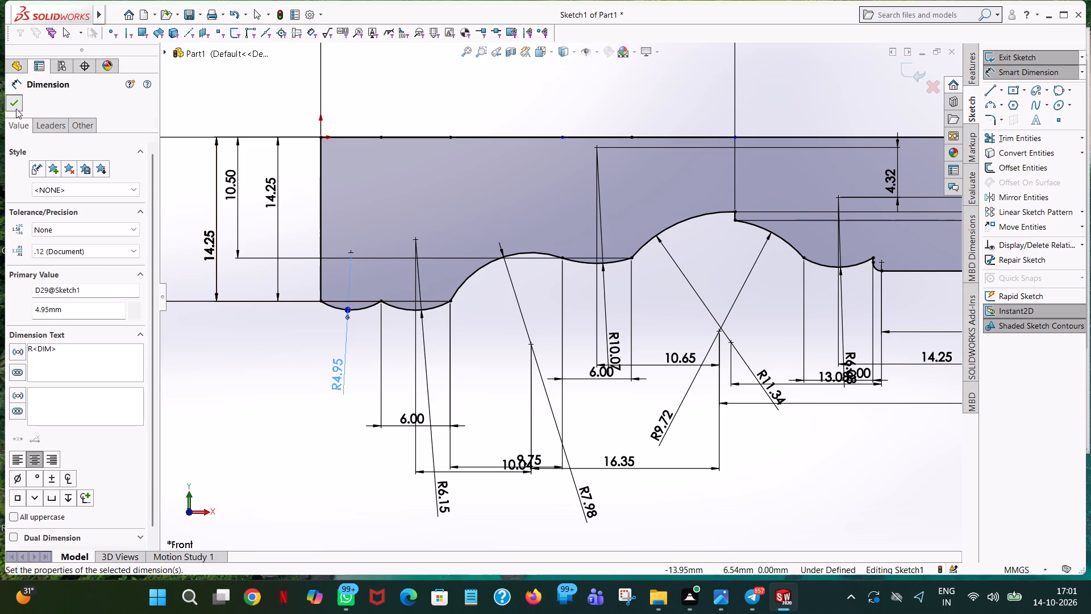
# Examine the closed half-profile and its dimensions along the full length of the shaft.
pyautogui.scroll(3, 359, 106)
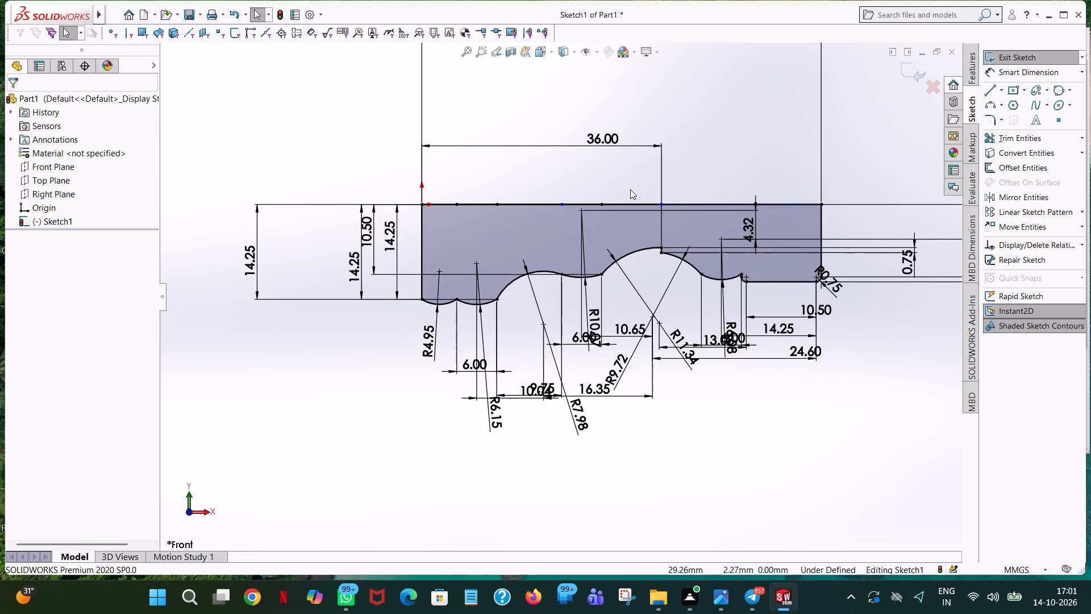
pyautogui.scroll(-4, 655, 197)
pyautogui.scroll(4, 613, 243)
pyautogui.scroll(-4, 612, 243)
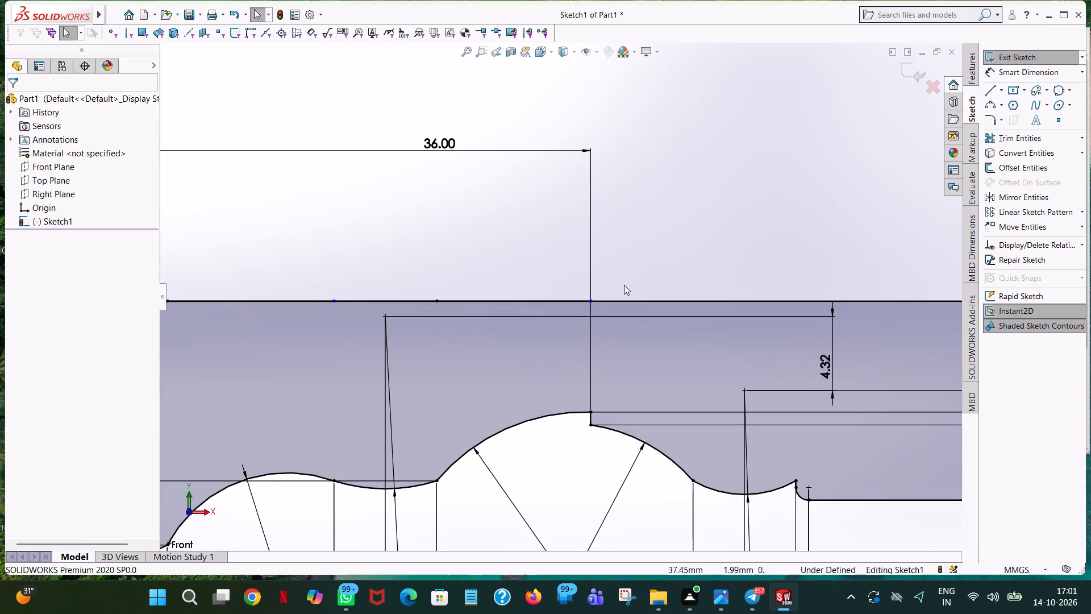
pyautogui.scroll(2, 399, 359)
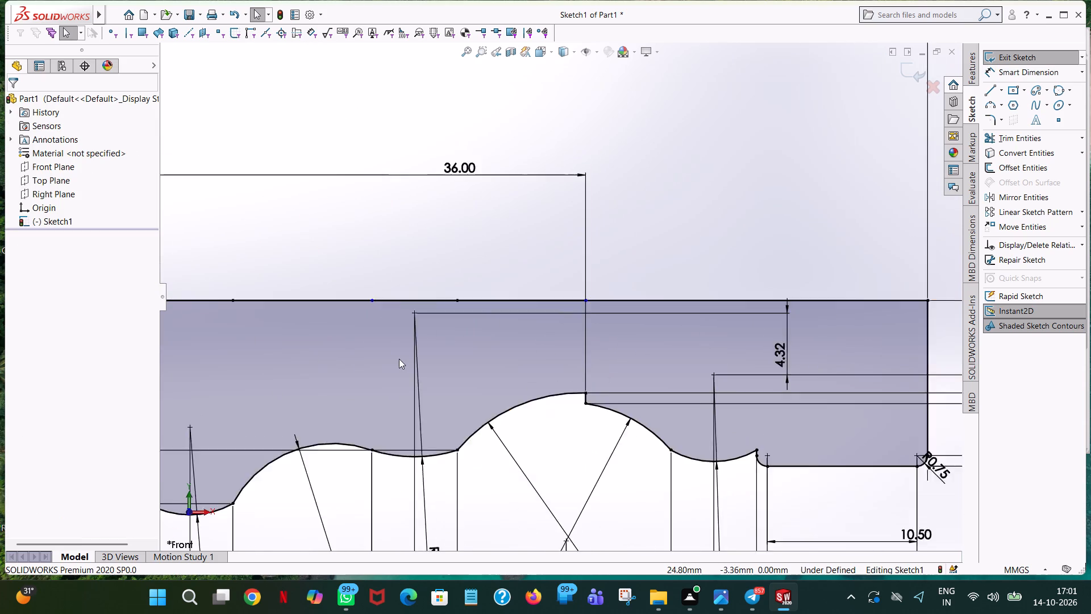
pyautogui.scroll(2, 399, 359)
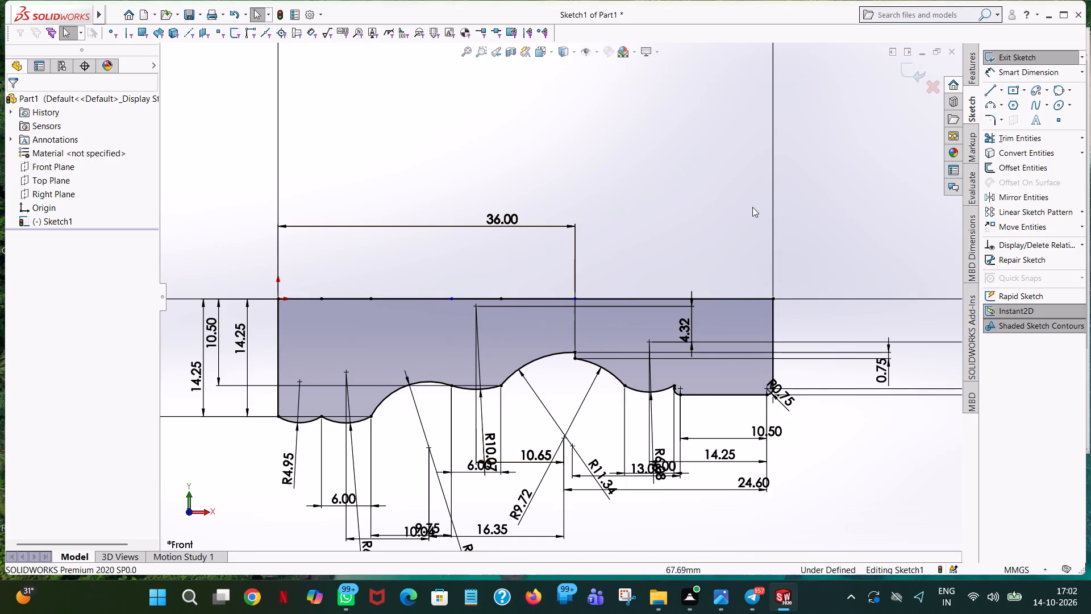
pyautogui.scroll(-4, 690, 324)
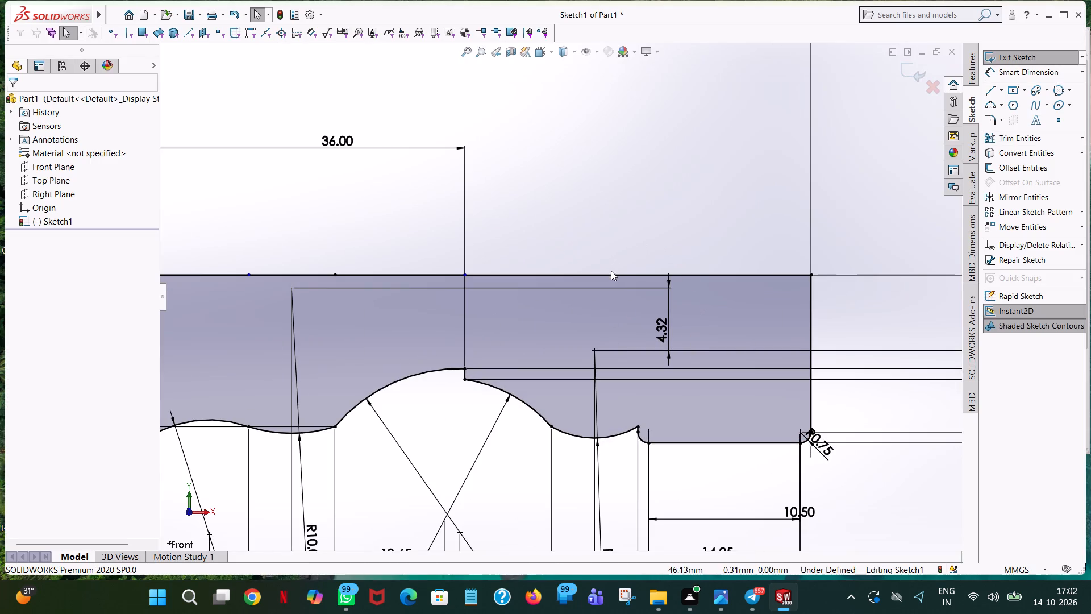
pyautogui.scroll(6, 473, 276)
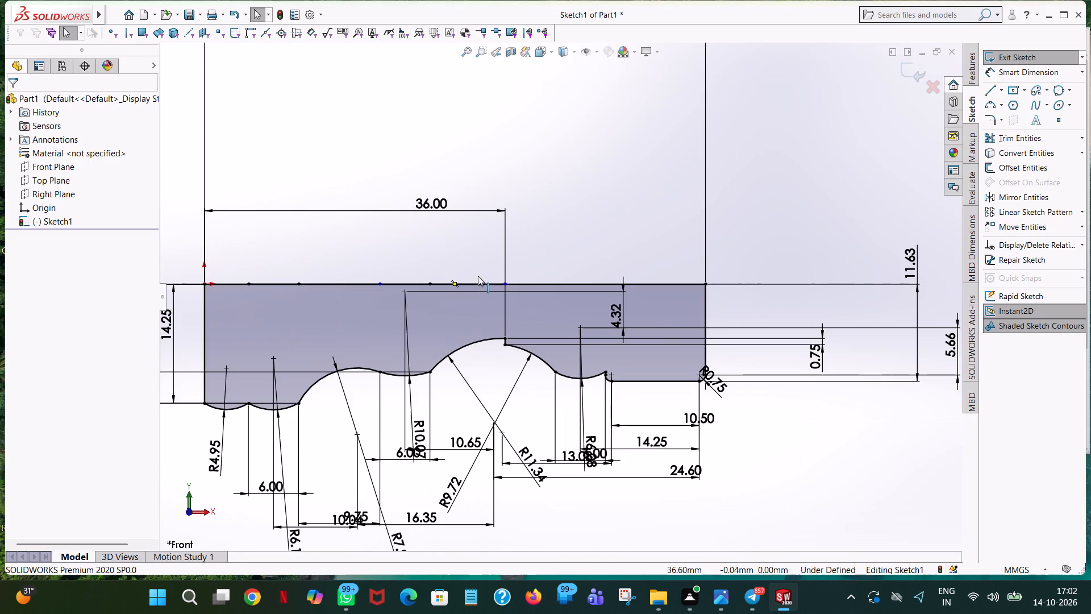
# Start a revolved boss from the closed half-profile, using the 60 mm straight line through the origin as the axis of revolution.
pyautogui.click(968, 72)
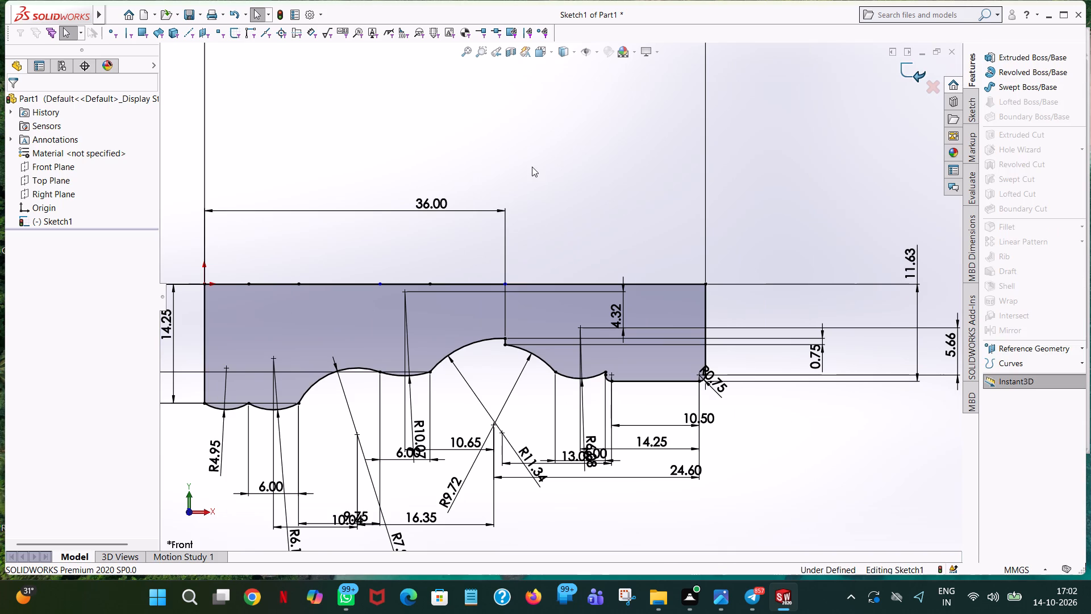
pyautogui.click(1026, 77)
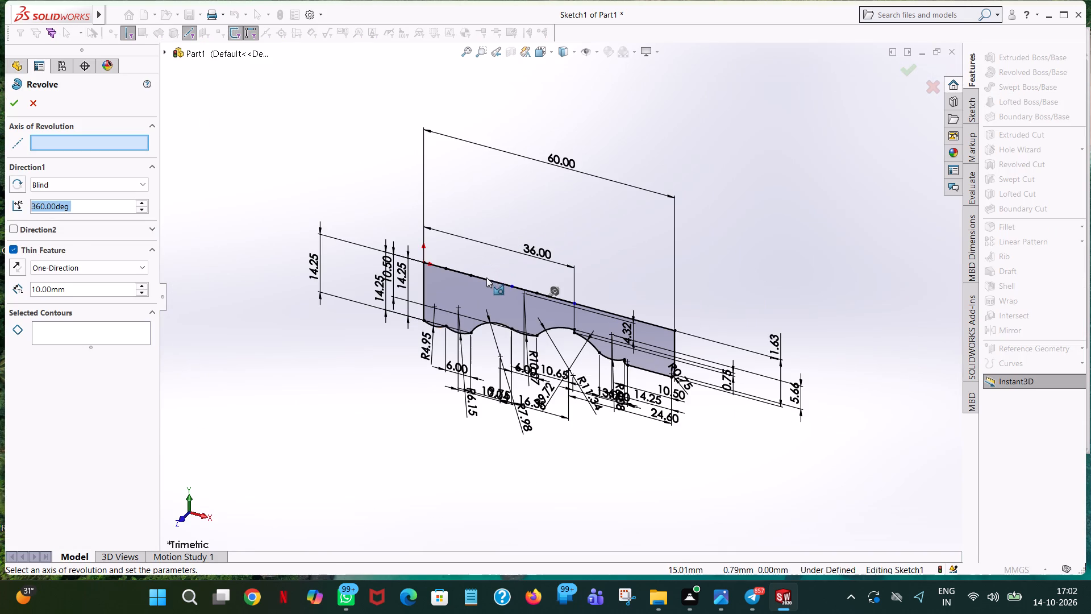
pyautogui.click(503, 285)
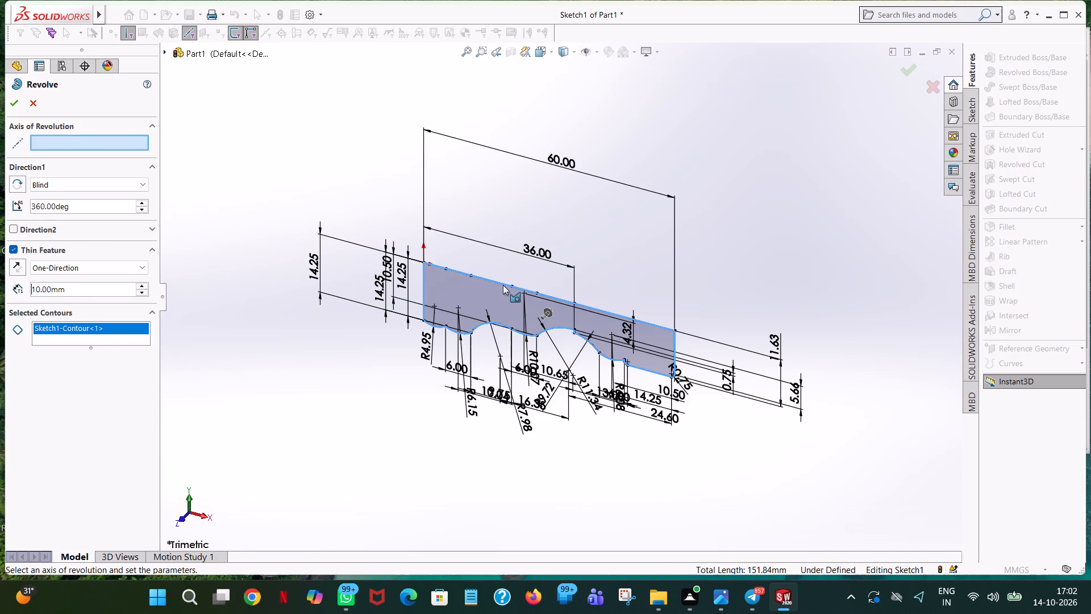
pyautogui.click(528, 291)
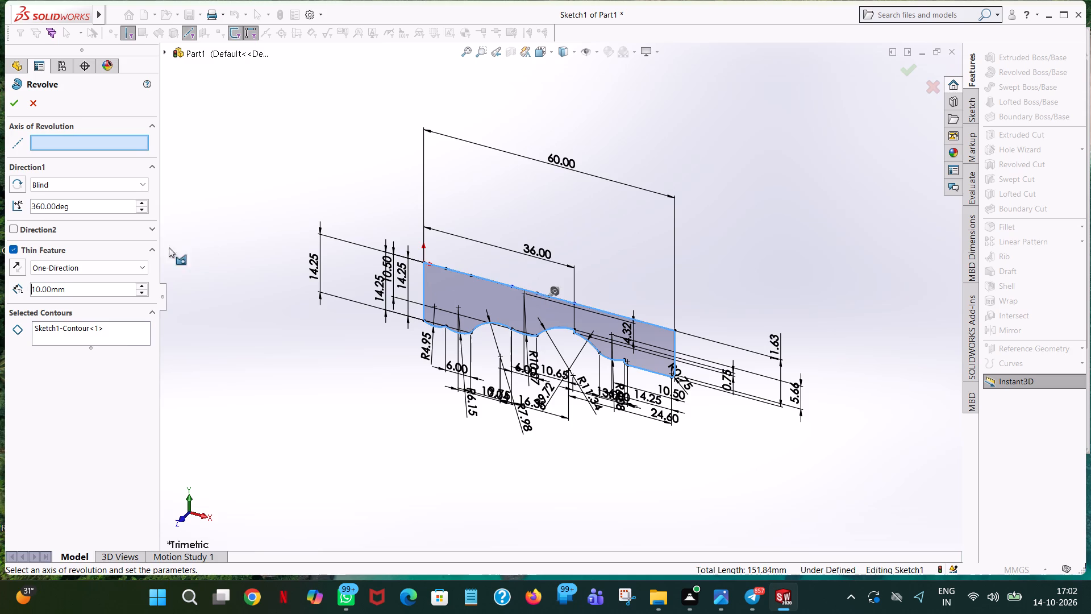
pyautogui.click(130, 337)
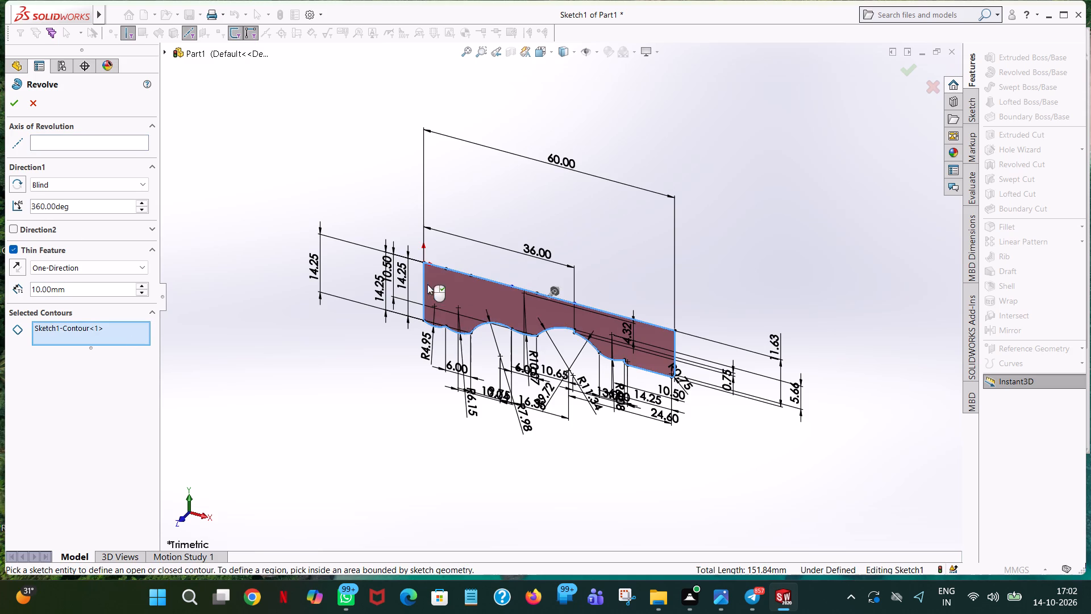
pyautogui.click(459, 294)
pyautogui.click(103, 140)
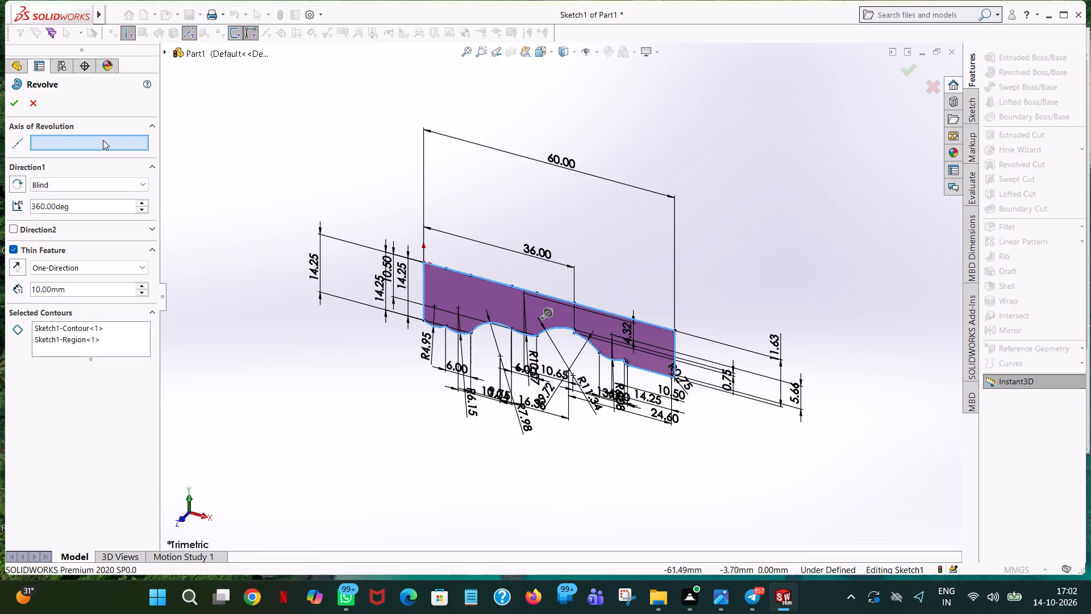
pyautogui.click(525, 289)
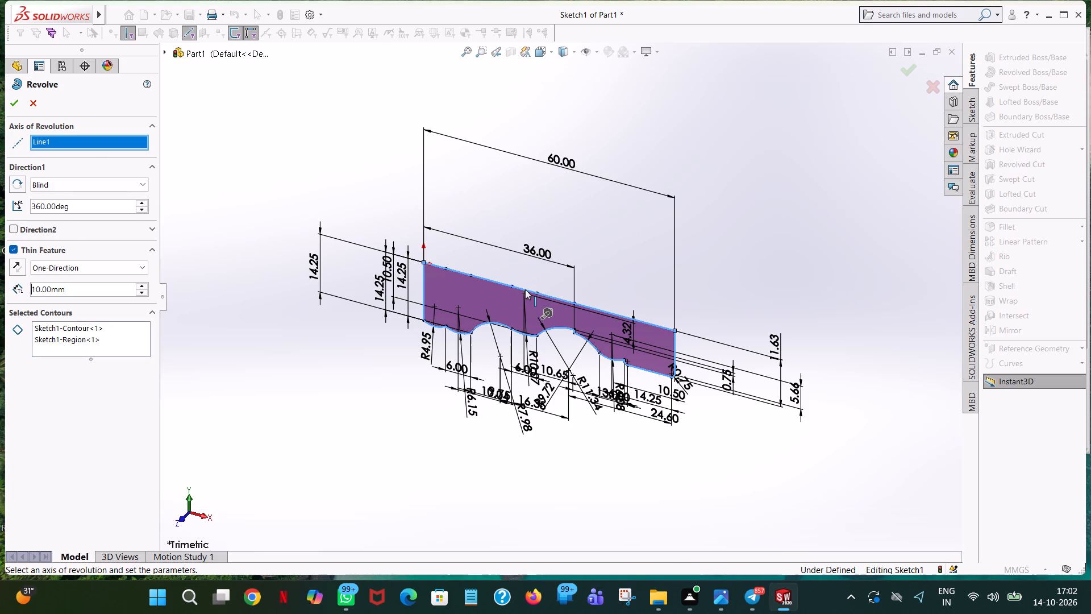
# Set the revolve's first direction type to Mid Plane.
pyautogui.click(114, 180)
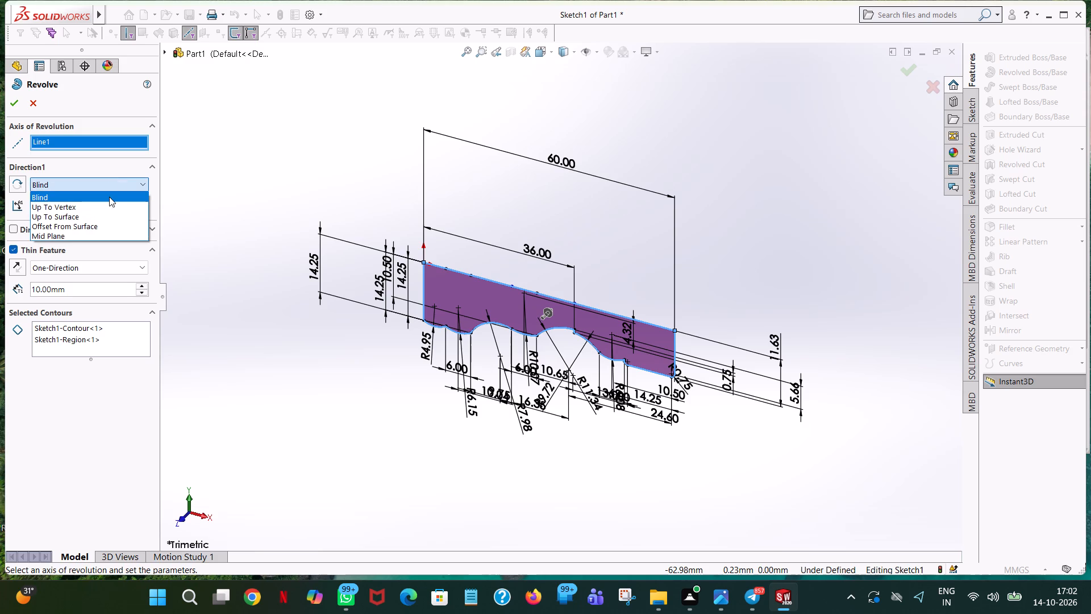
pyautogui.click(95, 203)
pyautogui.click(118, 179)
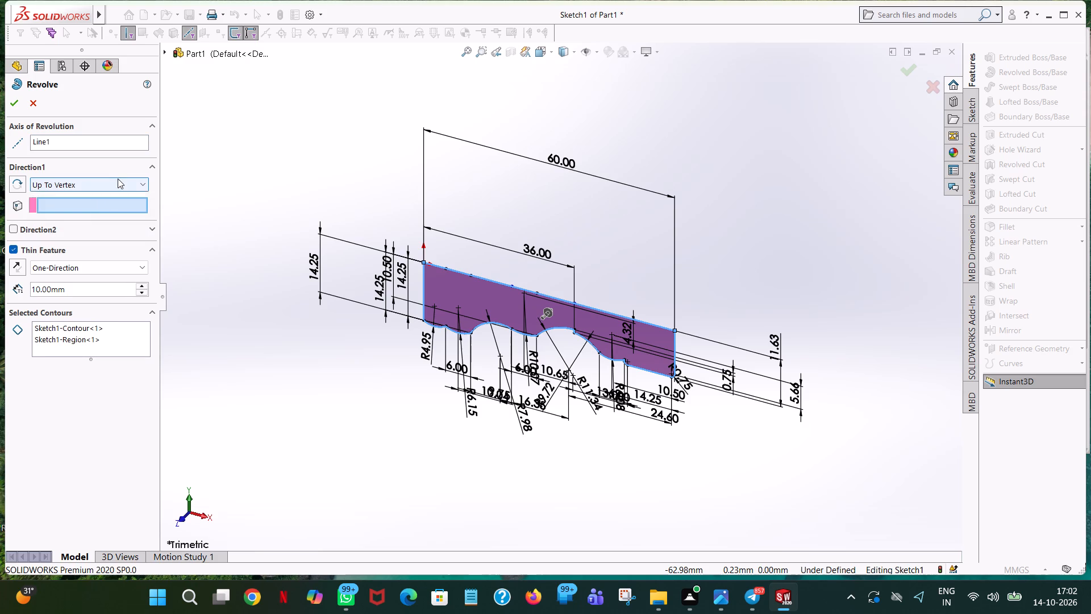
pyautogui.click(80, 221)
pyautogui.click(107, 183)
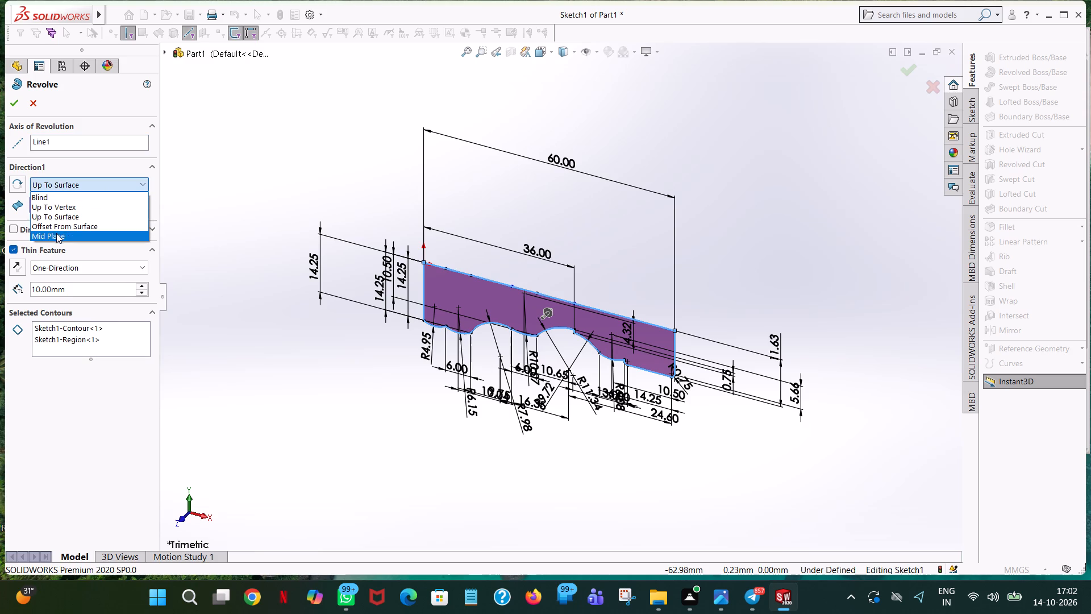
pyautogui.click(56, 233)
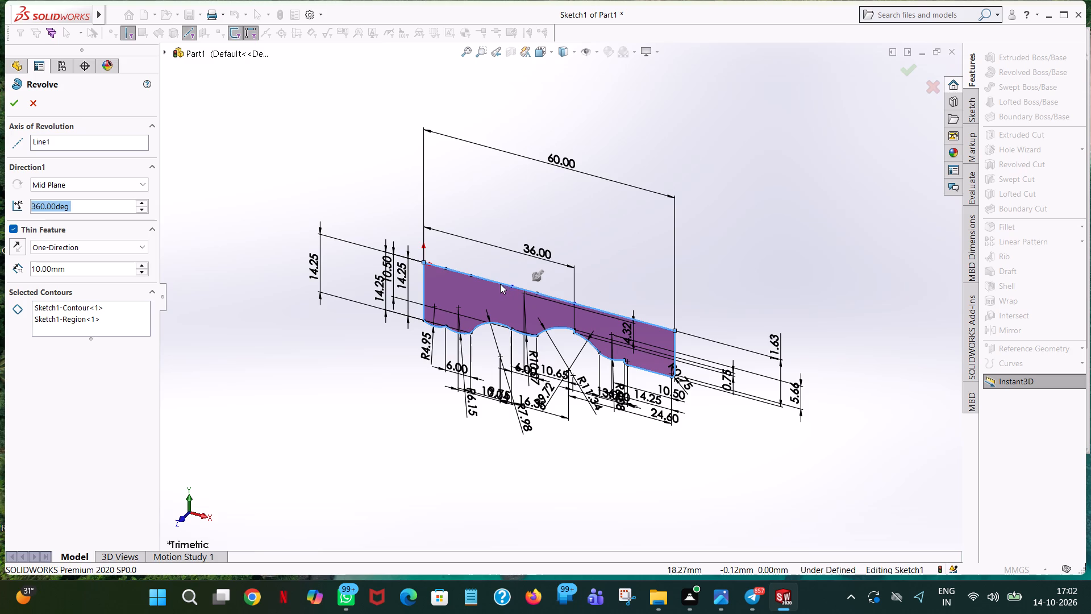
# Turn off the thin feature option and complete the solid 360° revolve about the 60 mm line.
pyautogui.click(500, 284)
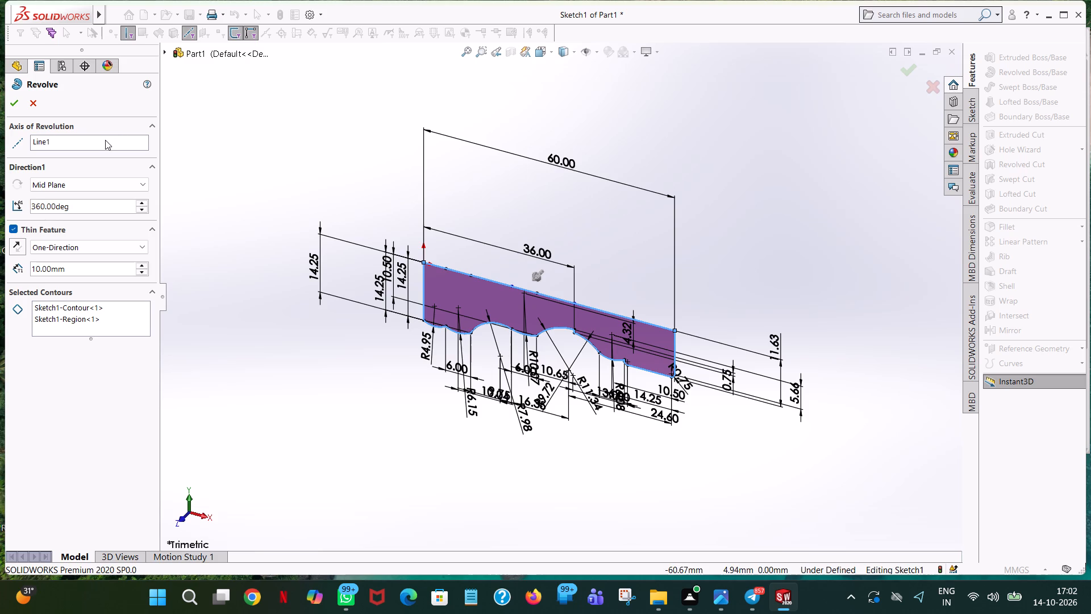
pyautogui.click(105, 140)
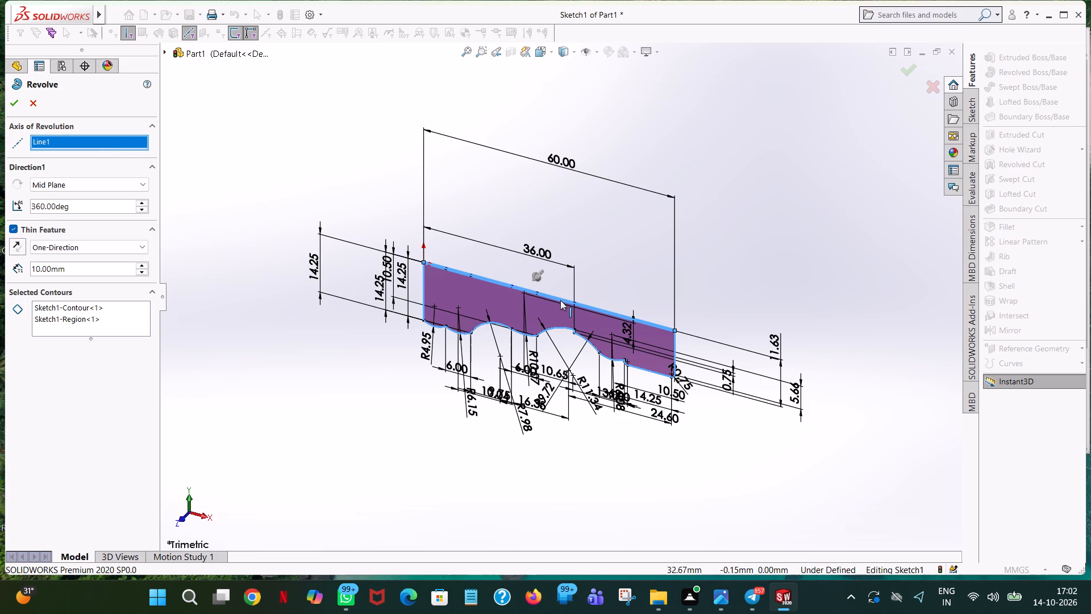
pyautogui.doubleClick(560, 300)
pyautogui.click(550, 297)
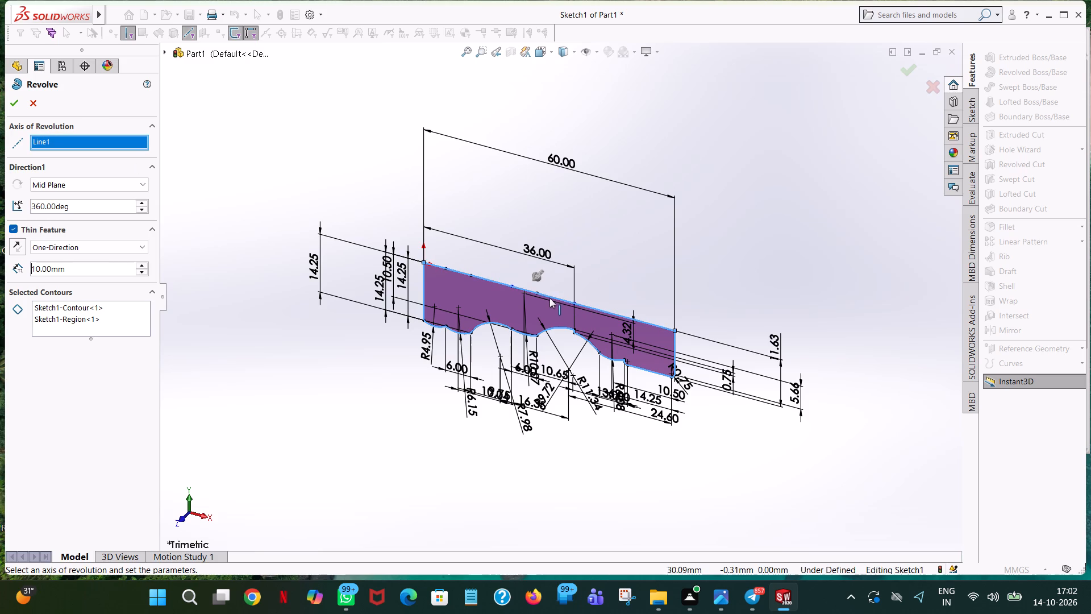
pyautogui.click(6, 96)
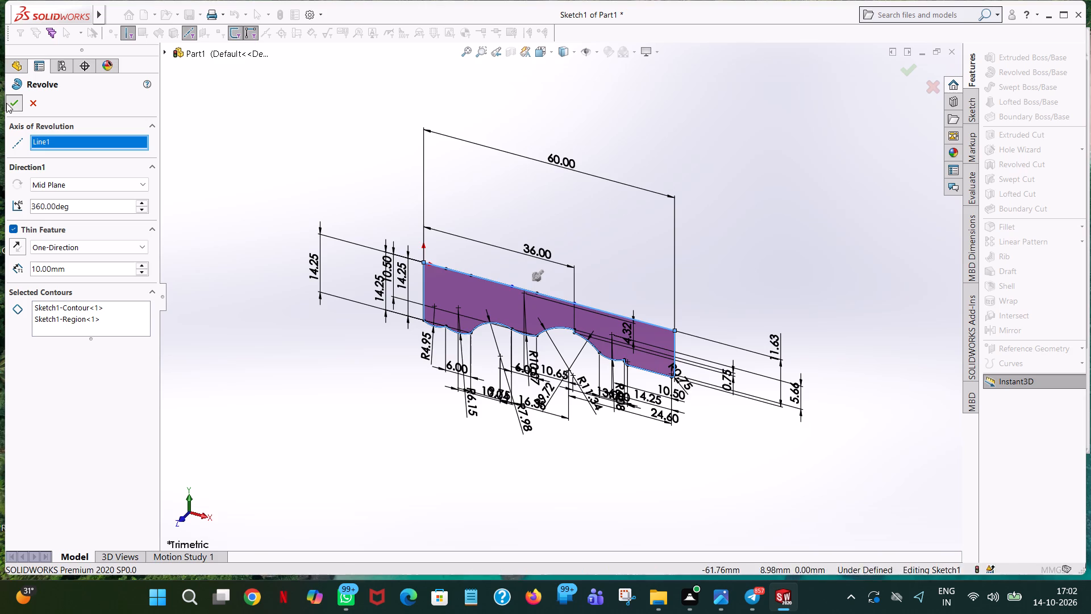
pyautogui.click(7, 104)
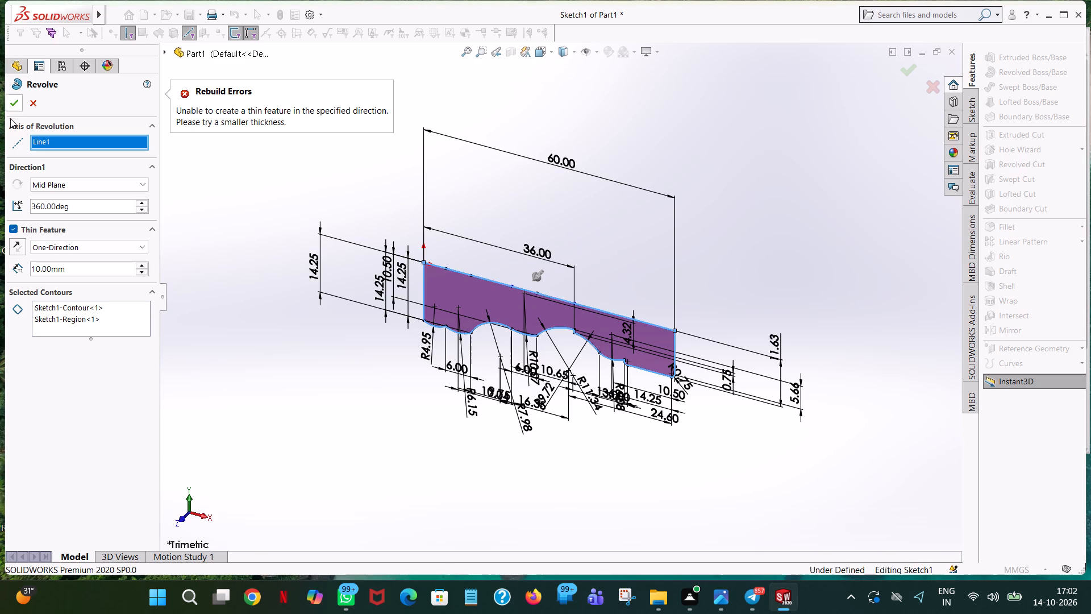
pyautogui.click(15, 227)
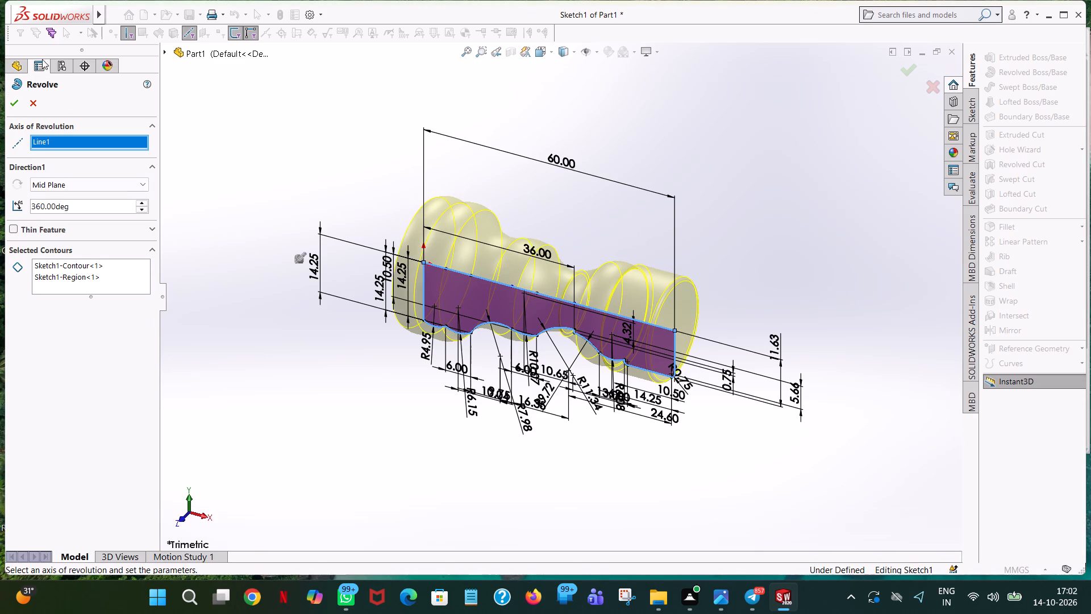
pyautogui.click(8, 99)
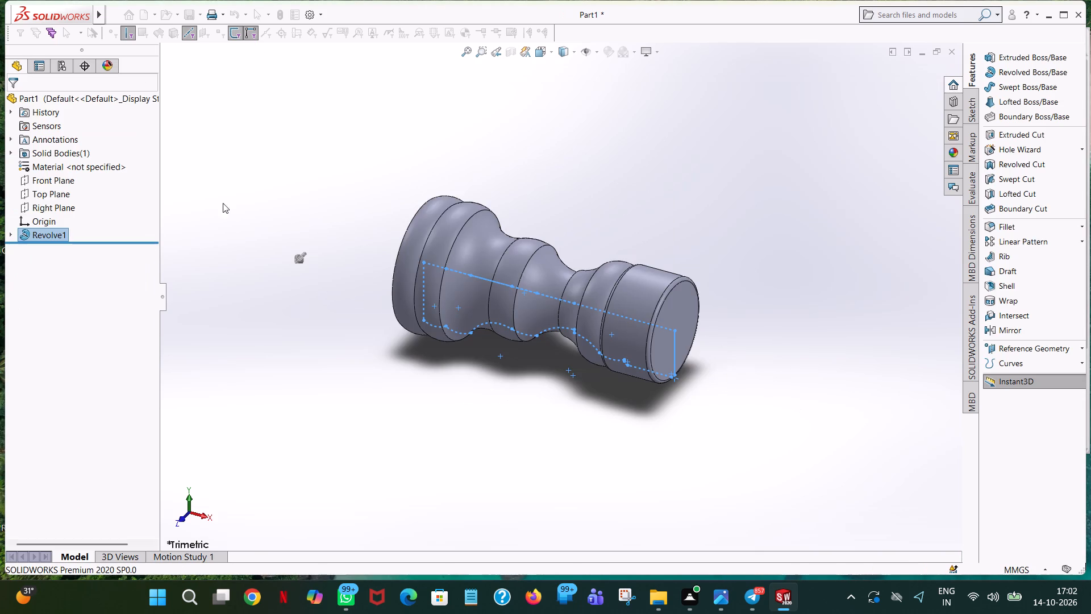
pyautogui.click(628, 221)
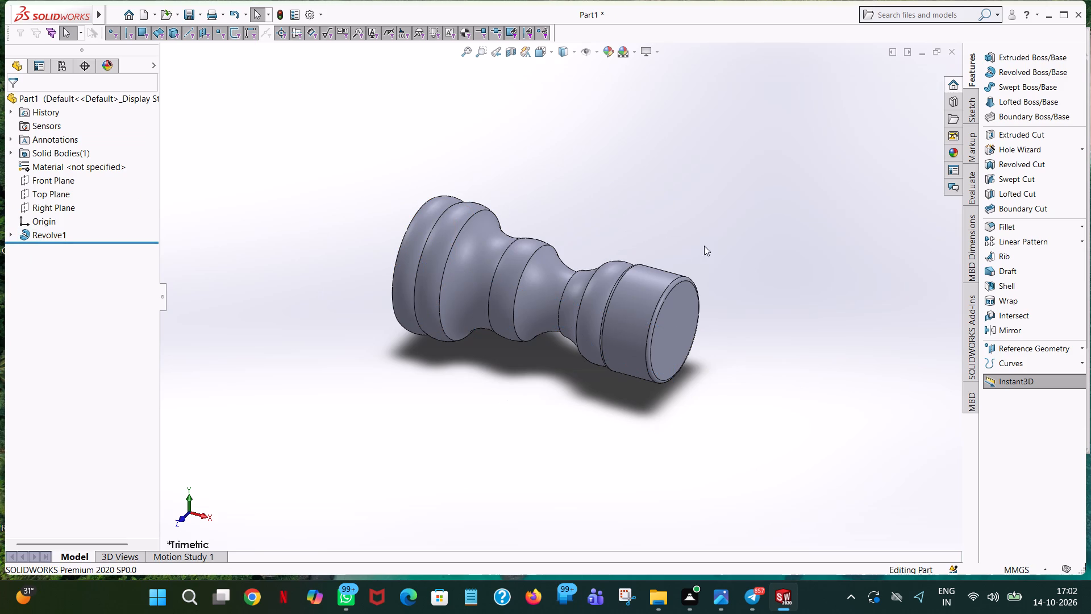
# Examine the revolved shaft from all sides, including both end faces and the grooves and steps along its length.
pyautogui.moveTo(794, 260); pyautogui.dragTo(717, 0, button='middle')
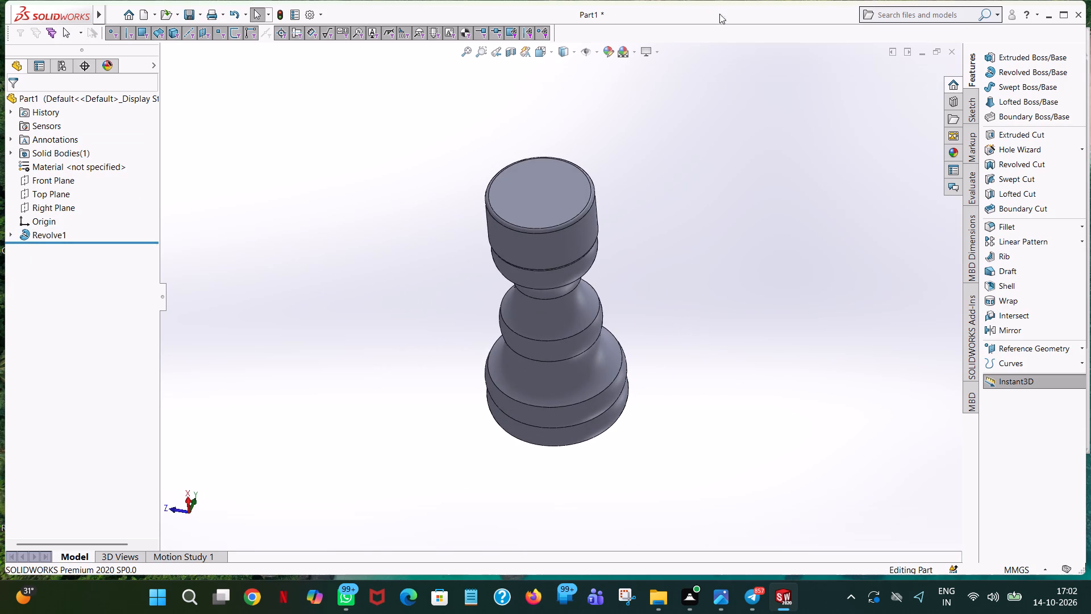
pyautogui.moveTo(764, 193); pyautogui.dragTo(846, 121, button='middle')
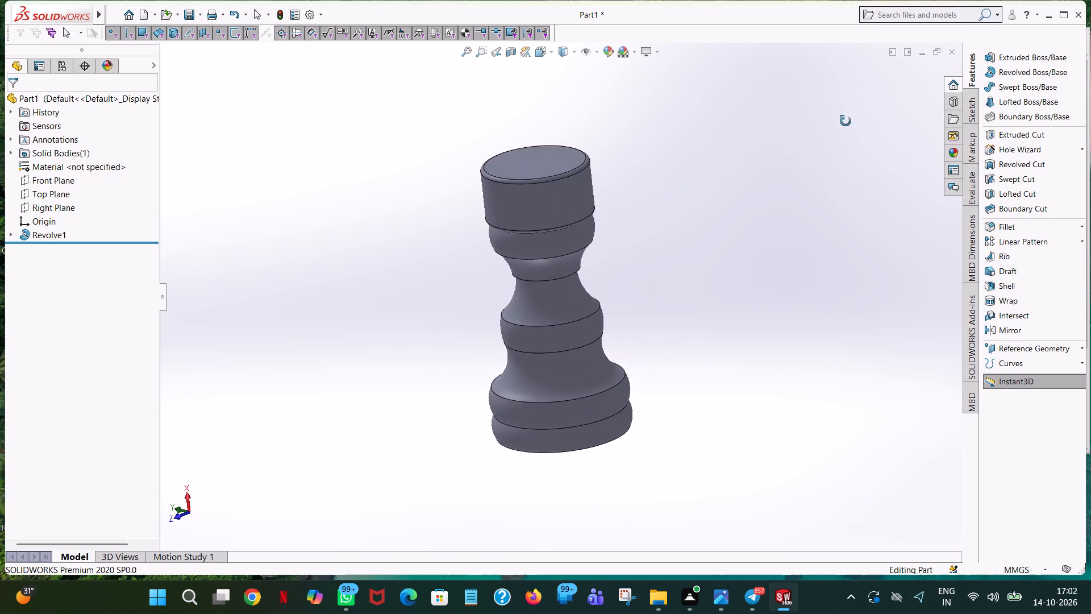
pyautogui.moveTo(846, 121); pyautogui.dragTo(480, 244, button='middle')
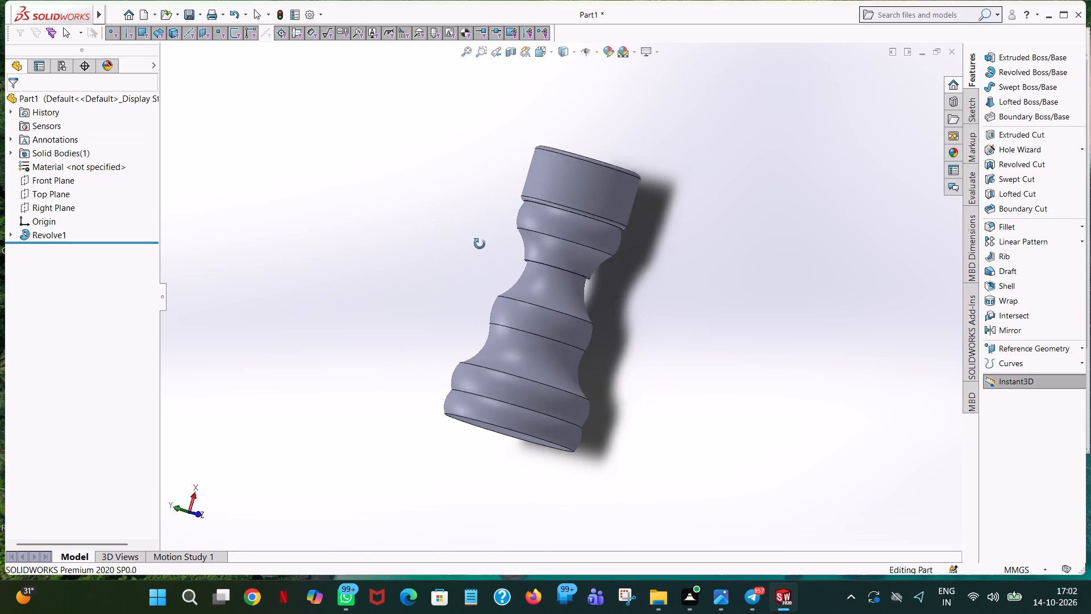
pyautogui.moveTo(480, 244); pyautogui.dragTo(624, 229, button='middle')
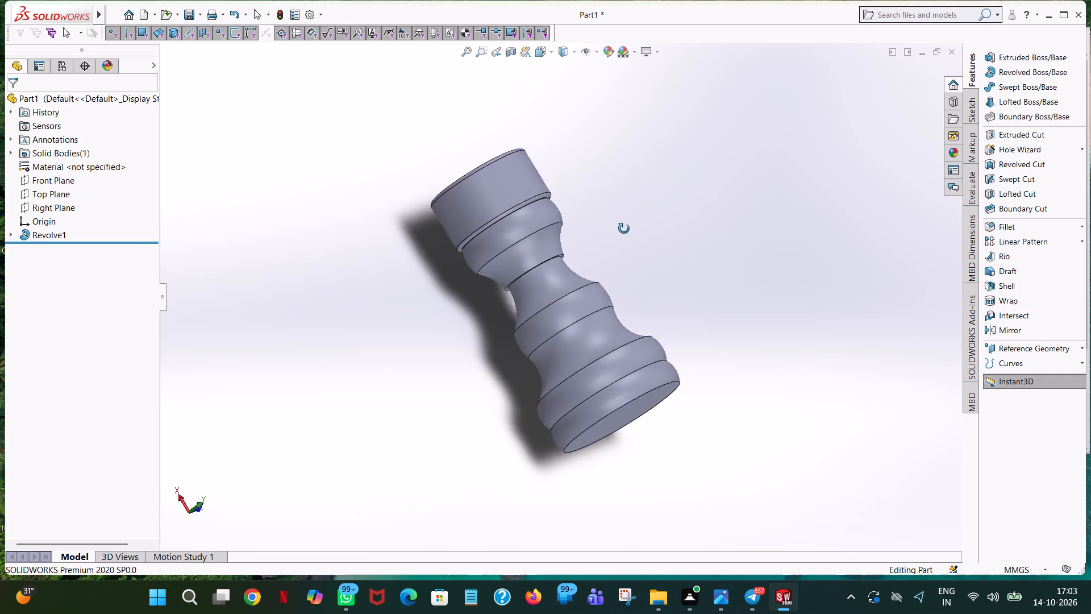
pyautogui.moveTo(624, 229); pyautogui.dragTo(118, 385, button='middle')
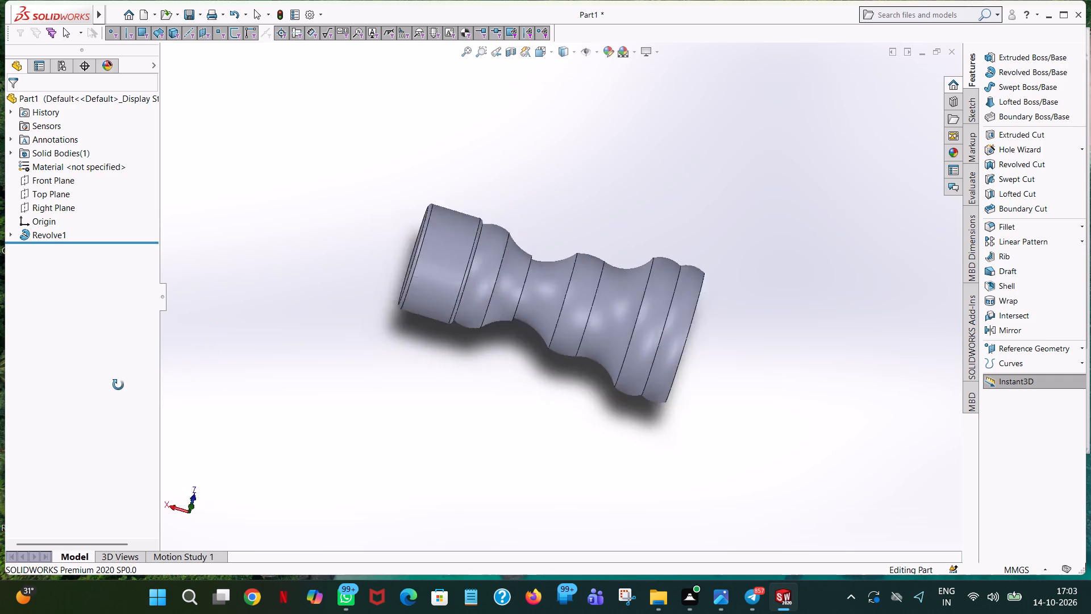
pyautogui.moveTo(118, 385); pyautogui.dragTo(2, 268, button='middle')
pyautogui.scroll(1, 0, 273)
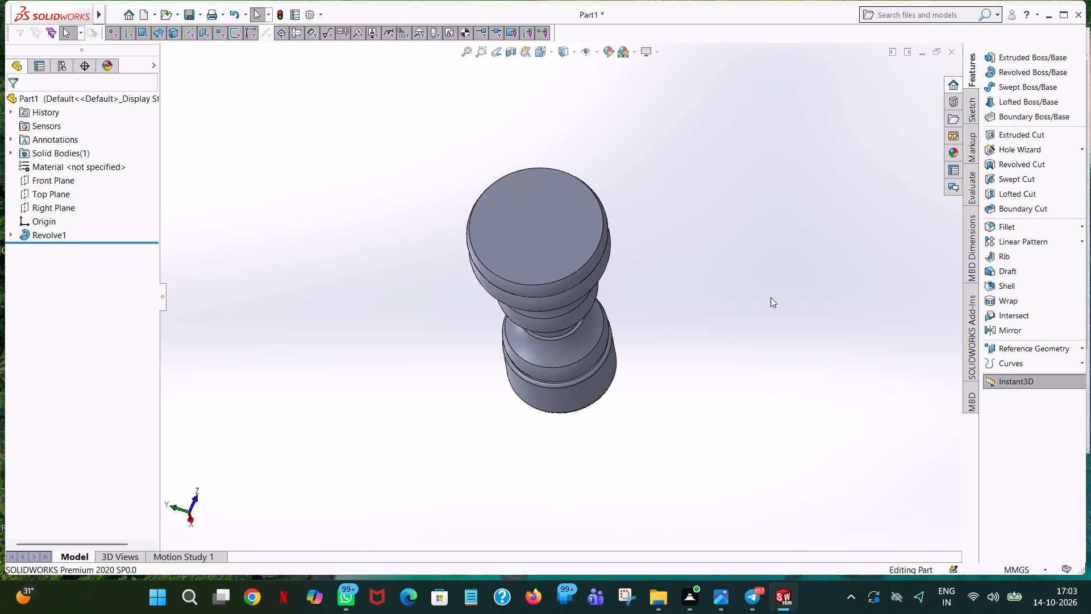
pyautogui.moveTo(651, 236); pyautogui.dragTo(567, 274, button='middle')
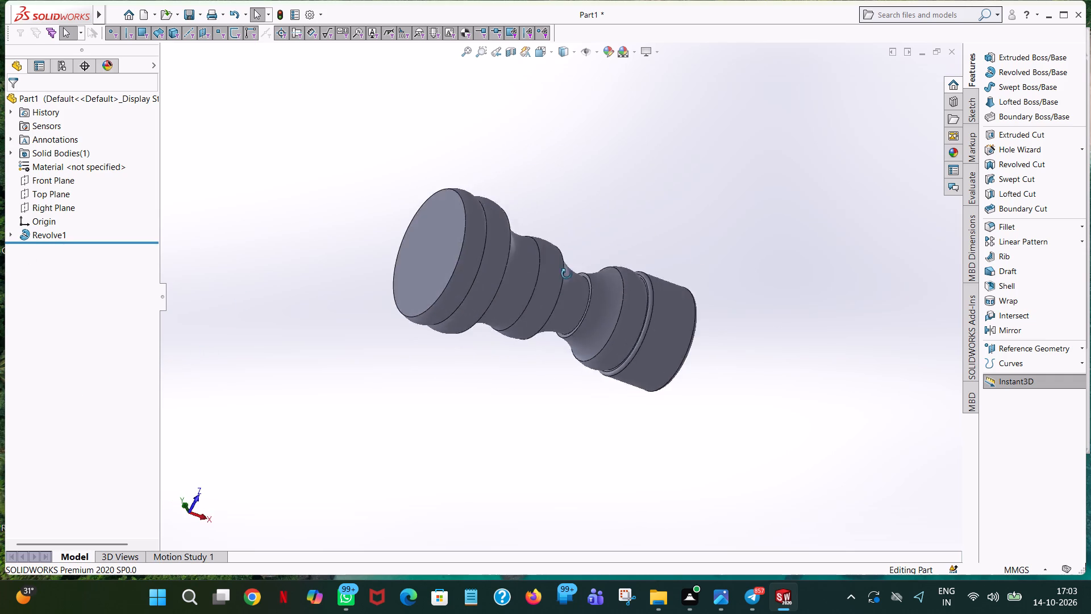
pyautogui.moveTo(567, 274); pyautogui.dragTo(472, 257, button='middle')
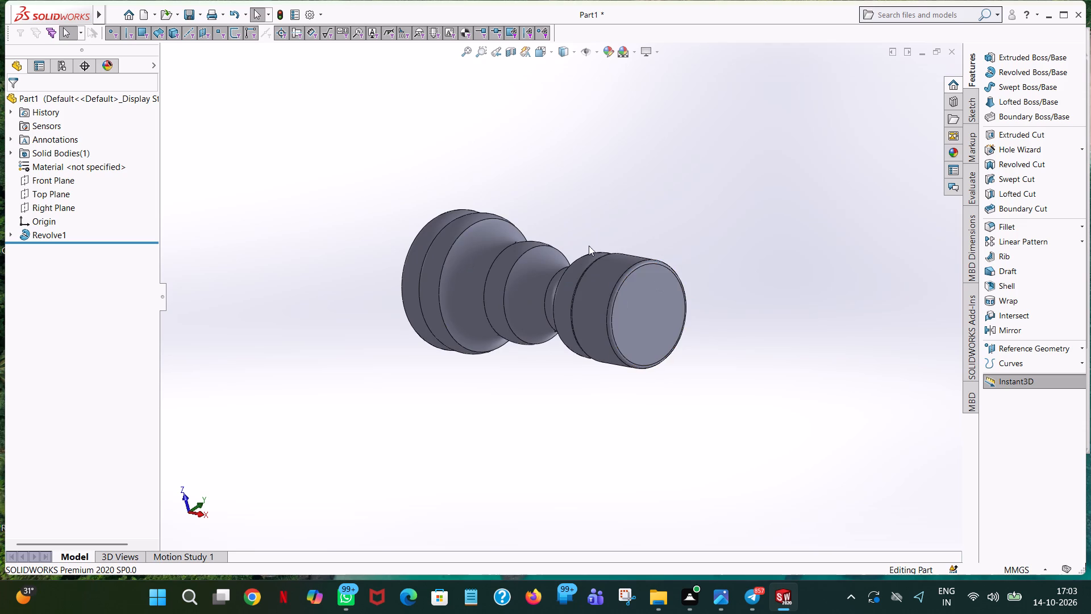
pyautogui.scroll(-2, 587, 263)
pyautogui.scroll(-1, 588, 346)
pyautogui.moveTo(641, 341); pyautogui.dragTo(700, 294, button='middle')
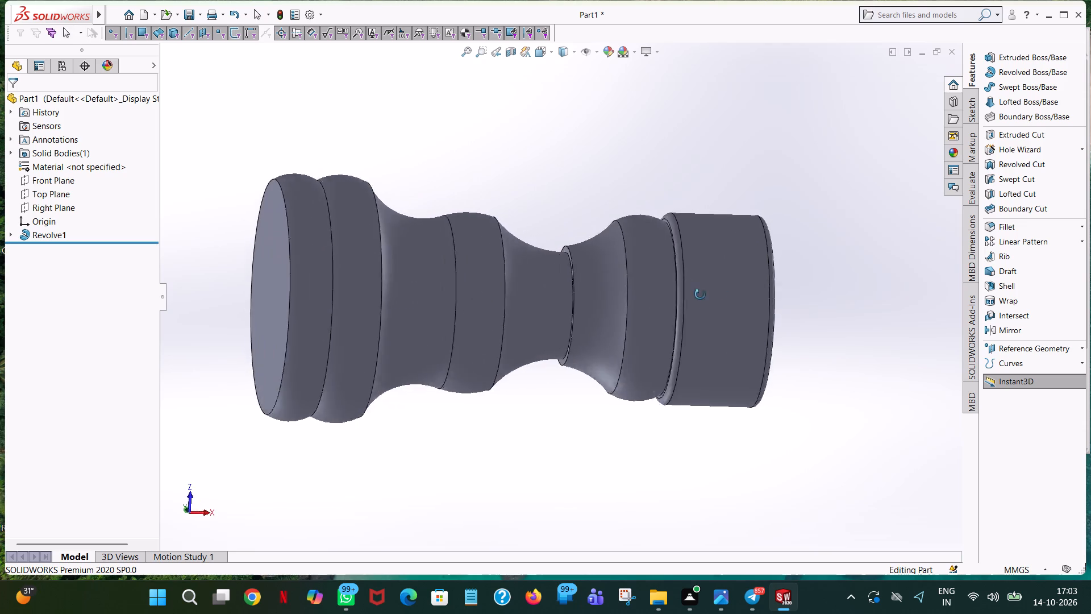
pyautogui.moveTo(700, 294); pyautogui.dragTo(657, 64, button='middle')
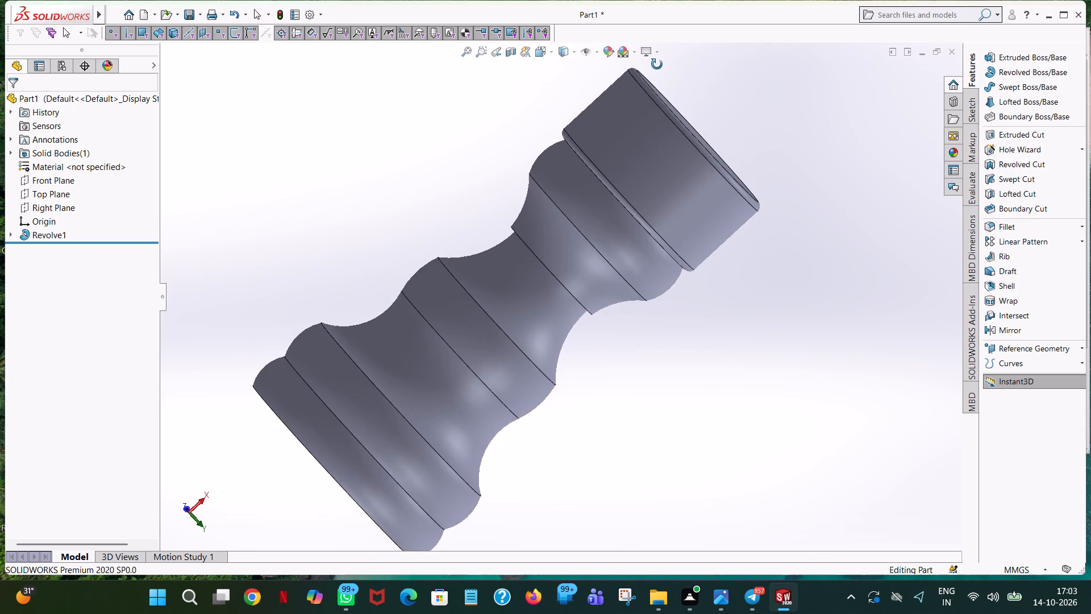
pyautogui.moveTo(657, 64); pyautogui.dragTo(759, 108, button='middle')
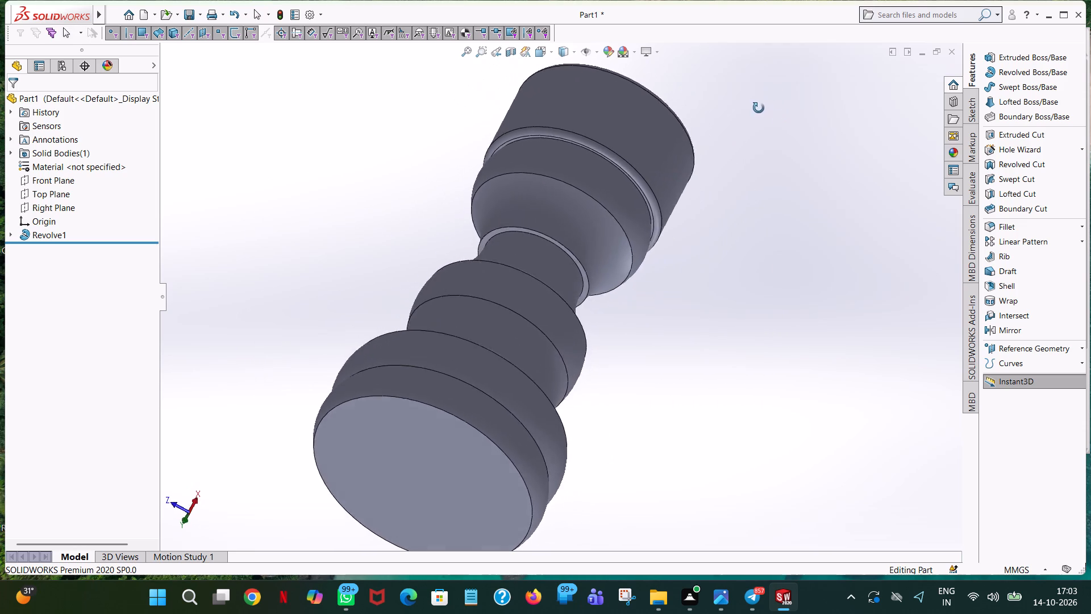
pyautogui.moveTo(759, 108); pyautogui.dragTo(739, 205, button='middle')
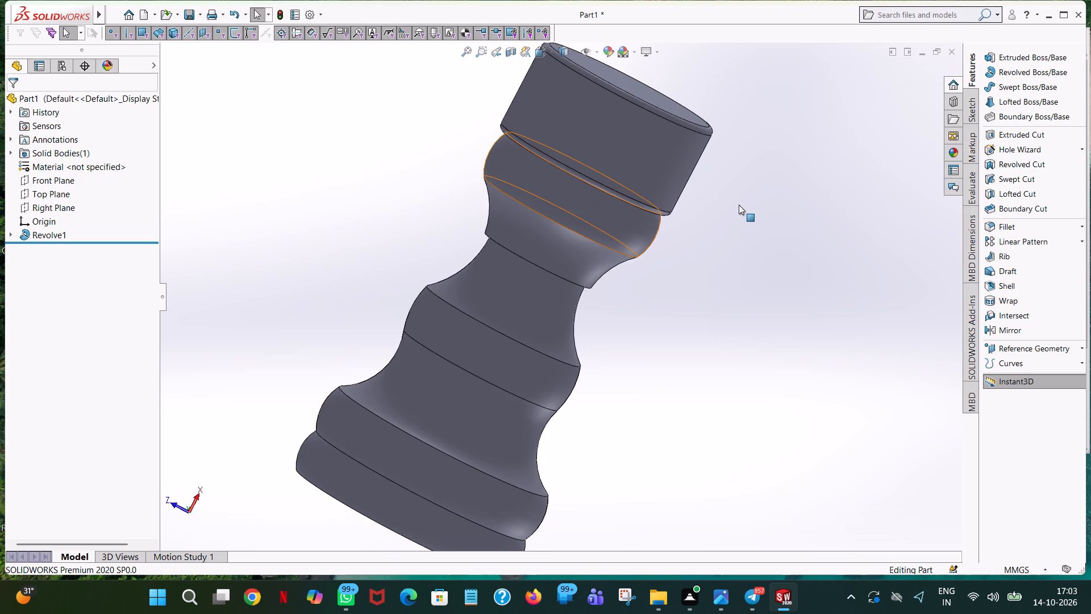
pyautogui.scroll(2, 739, 205)
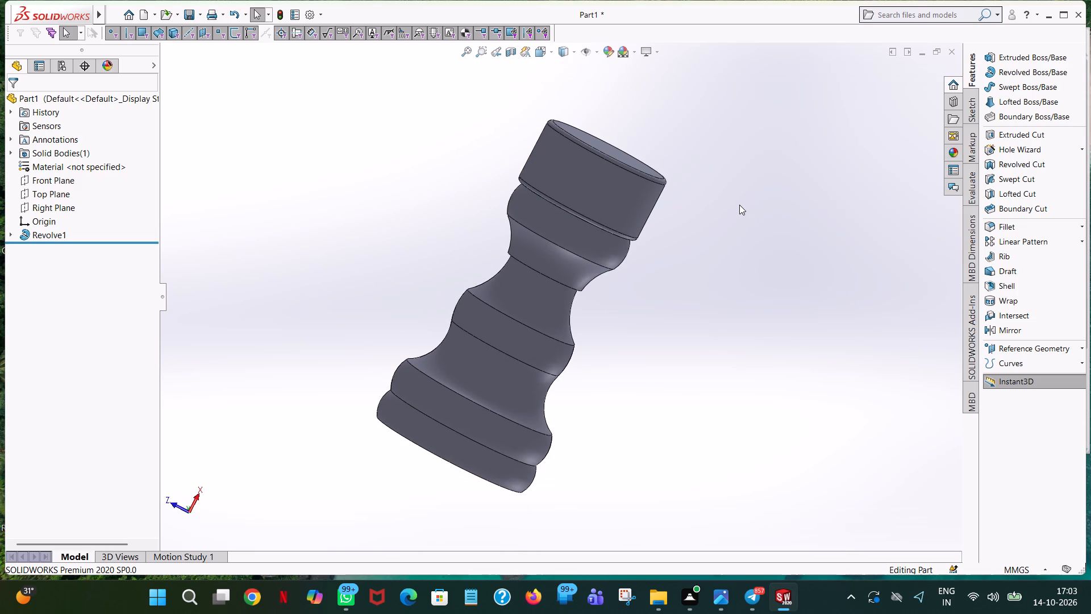
pyautogui.moveTo(739, 205); pyautogui.dragTo(757, 171, button='middle')
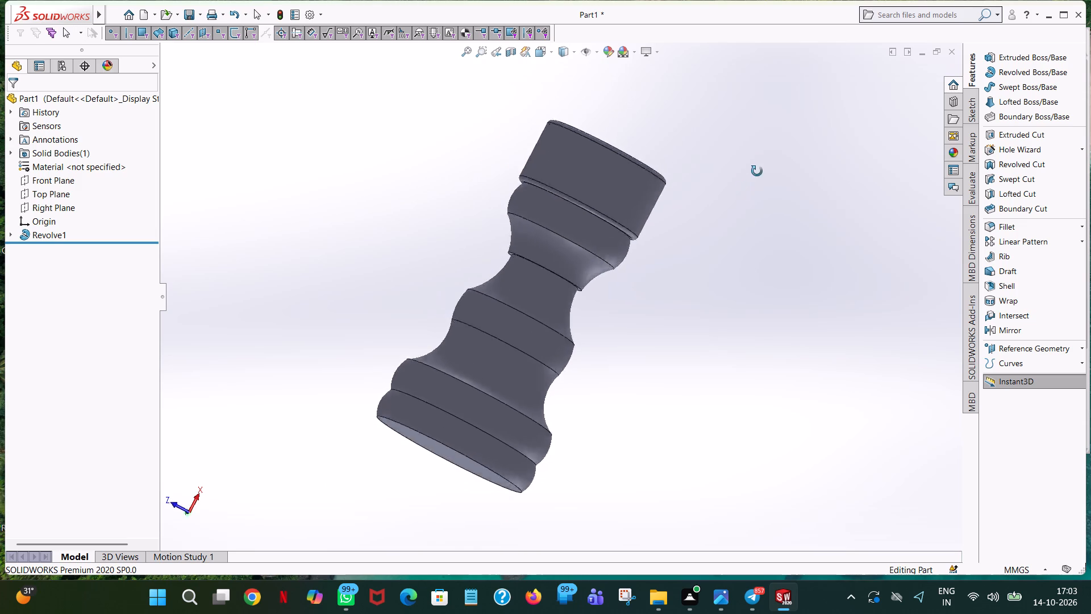
pyautogui.moveTo(757, 171); pyautogui.dragTo(747, 401, button='middle')
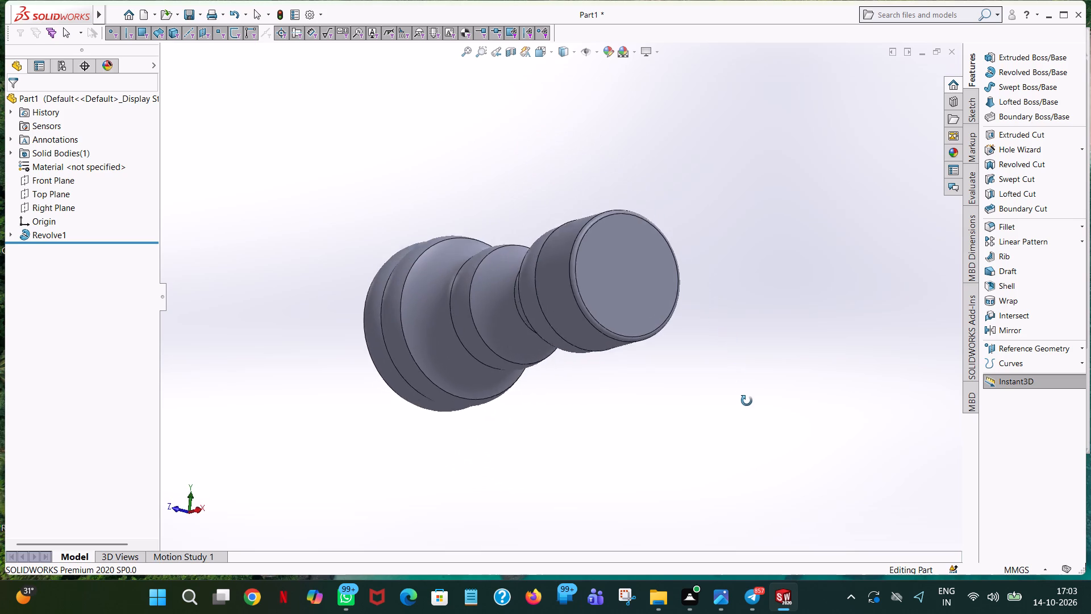
# Examine the revolved shaft up close, especially the cylindrical end with its rounded edge and the adjacent groove.
pyautogui.moveTo(747, 401); pyautogui.dragTo(747, 401, button='middle')
pyautogui.moveTo(750, 189); pyautogui.dragTo(791, 211, button='middle')
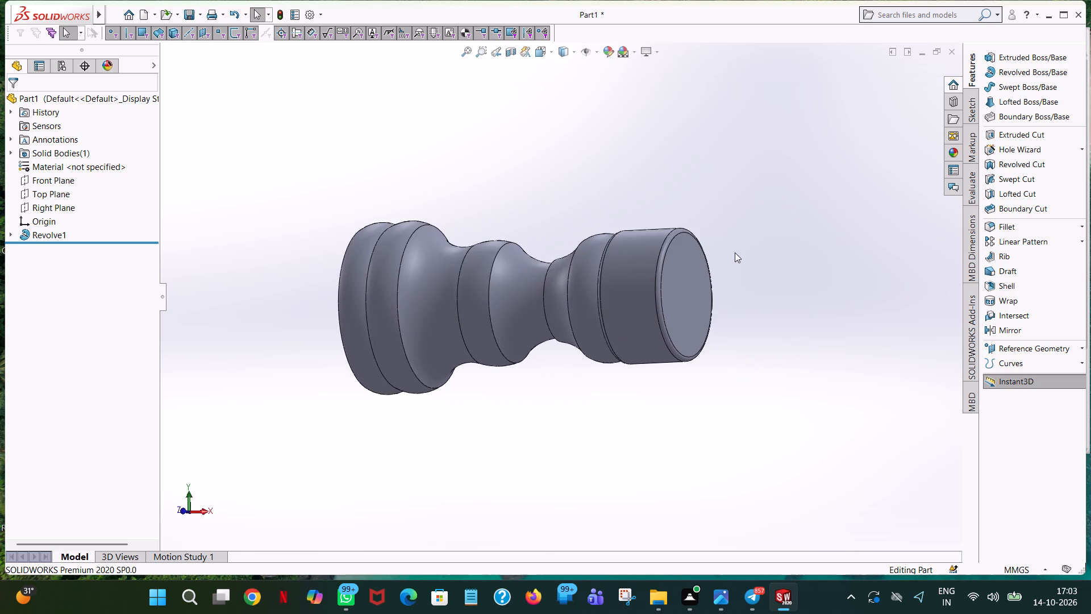
pyautogui.scroll(-5, 735, 252)
pyautogui.scroll(-4, 427, 317)
pyautogui.scroll(3, 577, 276)
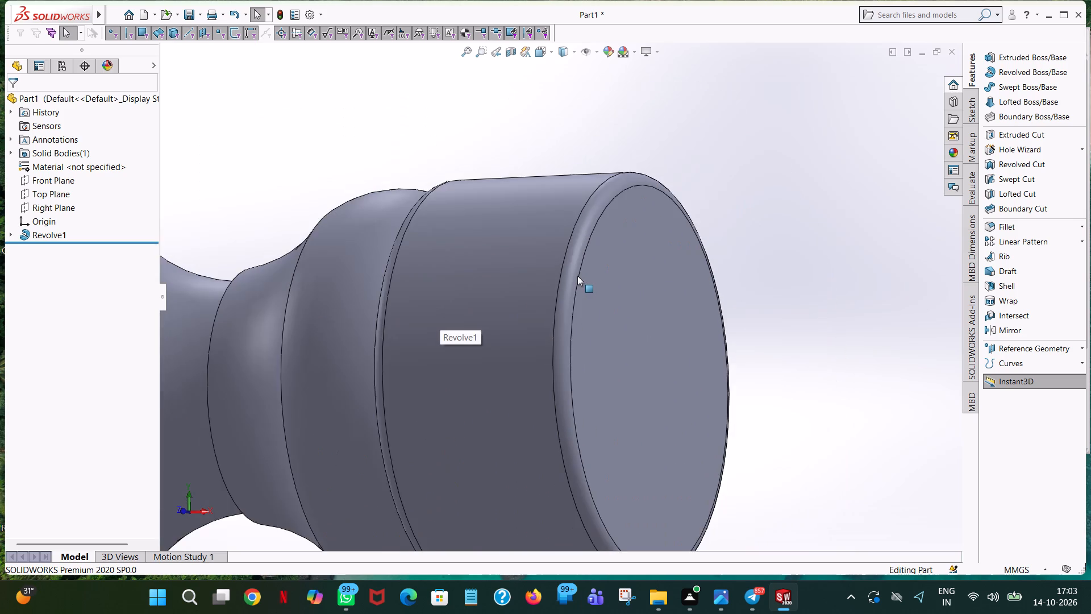
pyautogui.scroll(4, 577, 276)
pyautogui.scroll(-1, 577, 276)
pyautogui.moveTo(611, 281); pyautogui.dragTo(674, 295, button='middle')
pyautogui.scroll(-4, 612, 298)
pyautogui.scroll(1, 434, 317)
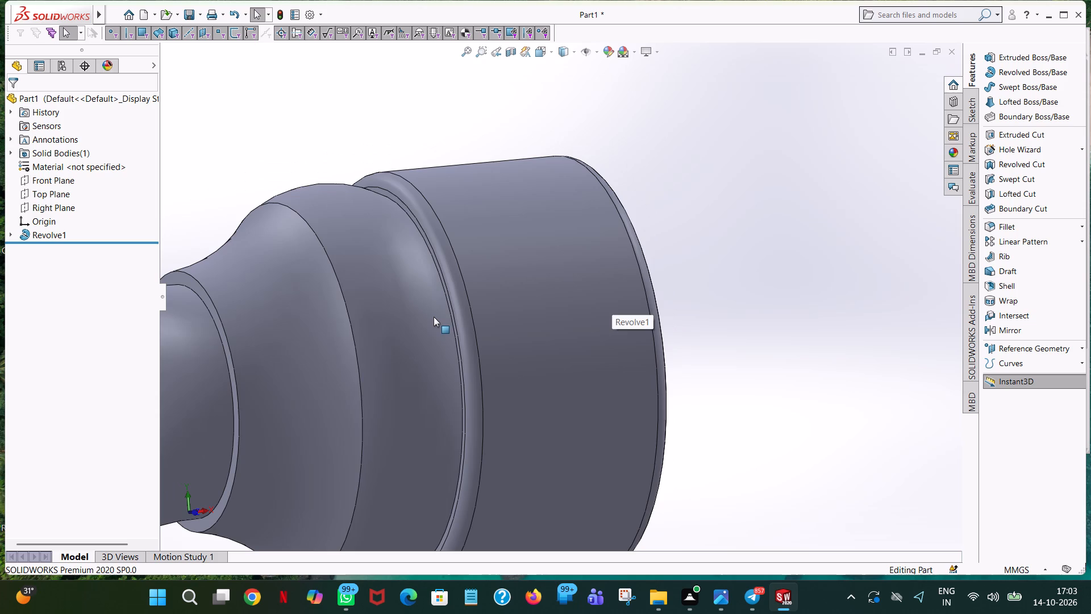
pyautogui.moveTo(434, 317); pyautogui.dragTo(462, 295, button='middle')
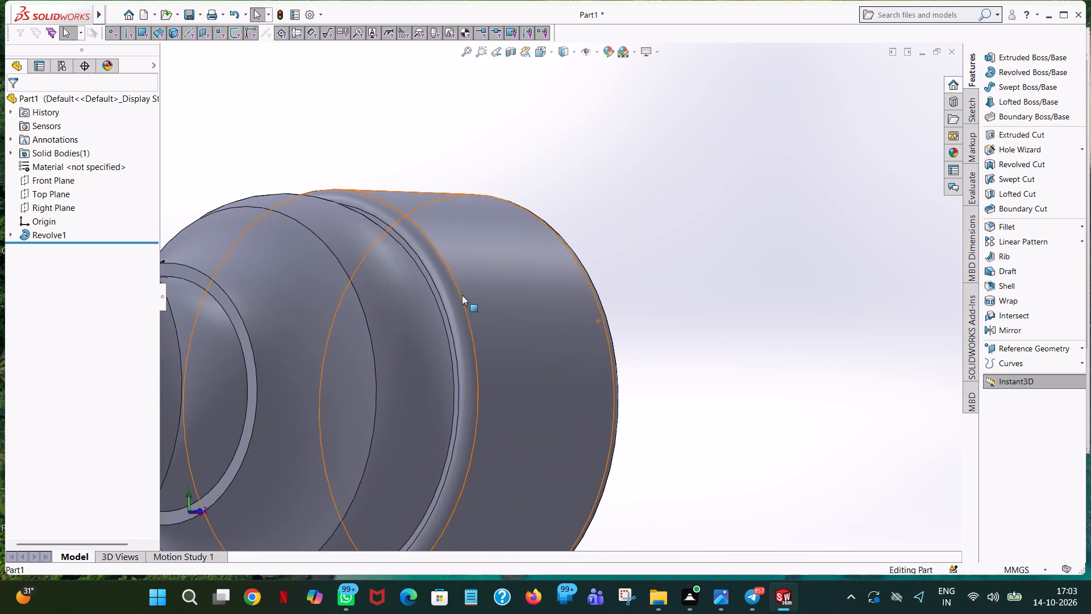
pyautogui.scroll(-7, 435, 310)
pyautogui.scroll(12, 488, 269)
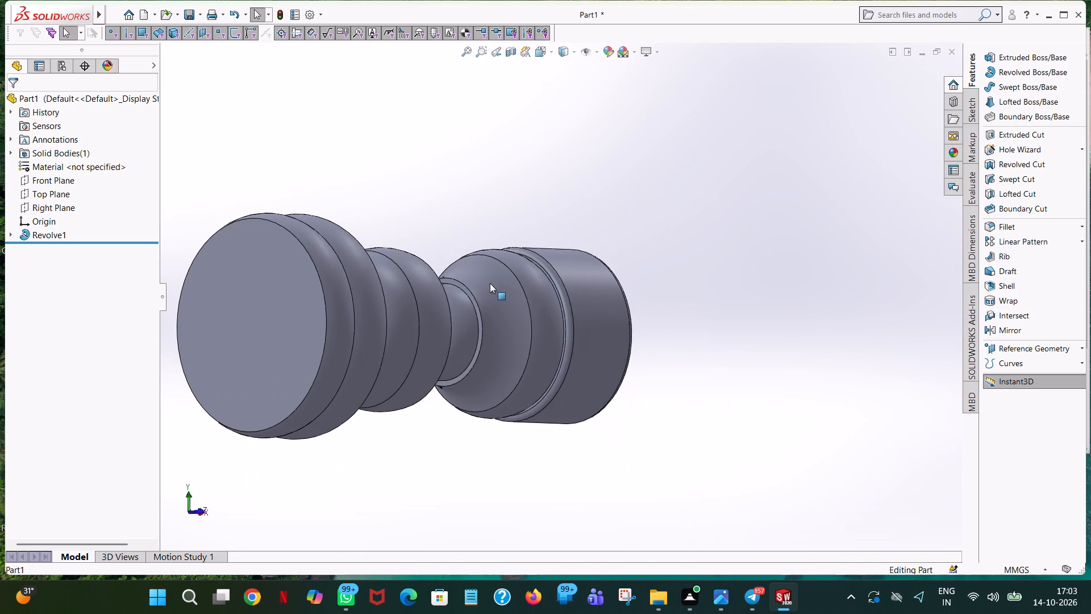
pyautogui.moveTo(492, 285); pyautogui.dragTo(449, 308, button='middle')
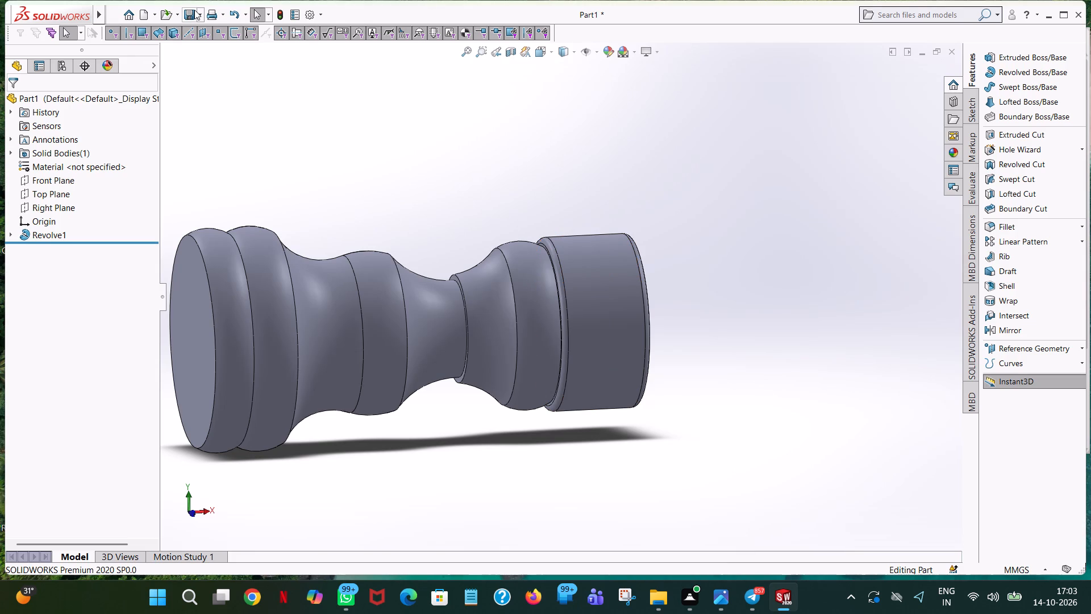
# Save the part as "profiled shaft" in the "fuji new design" folder as a SOLIDWORKS part.
pyautogui.click(194, 9)
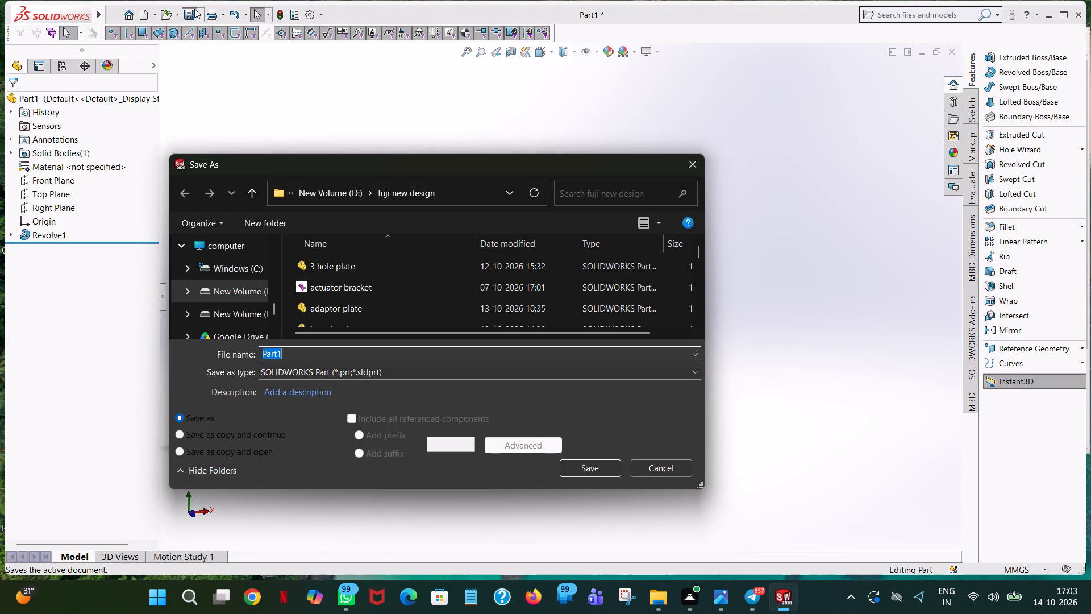
pyautogui.press('p')
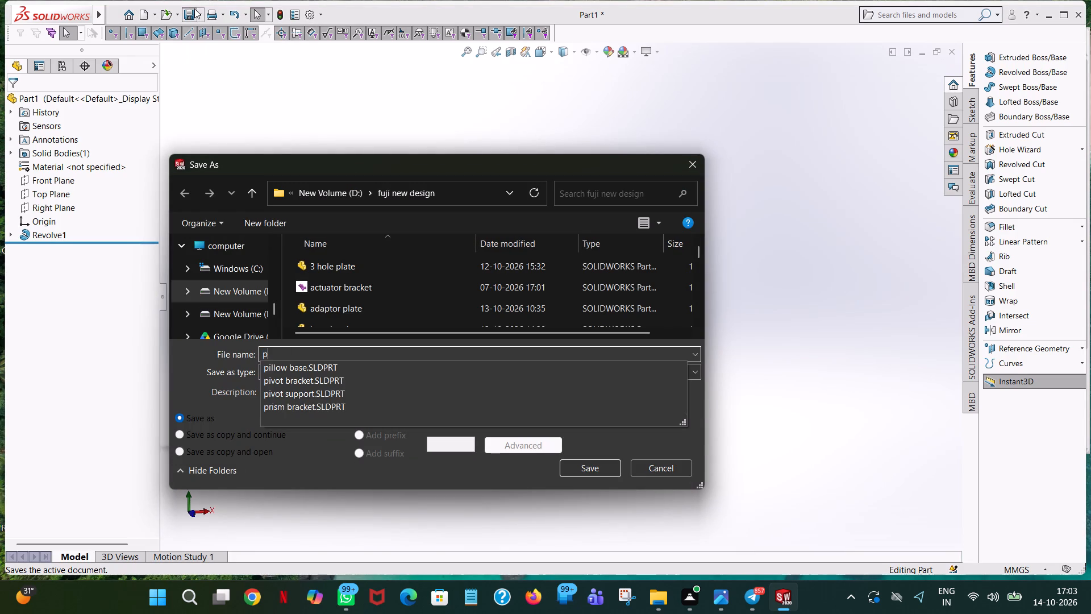
pyautogui.write('ro')
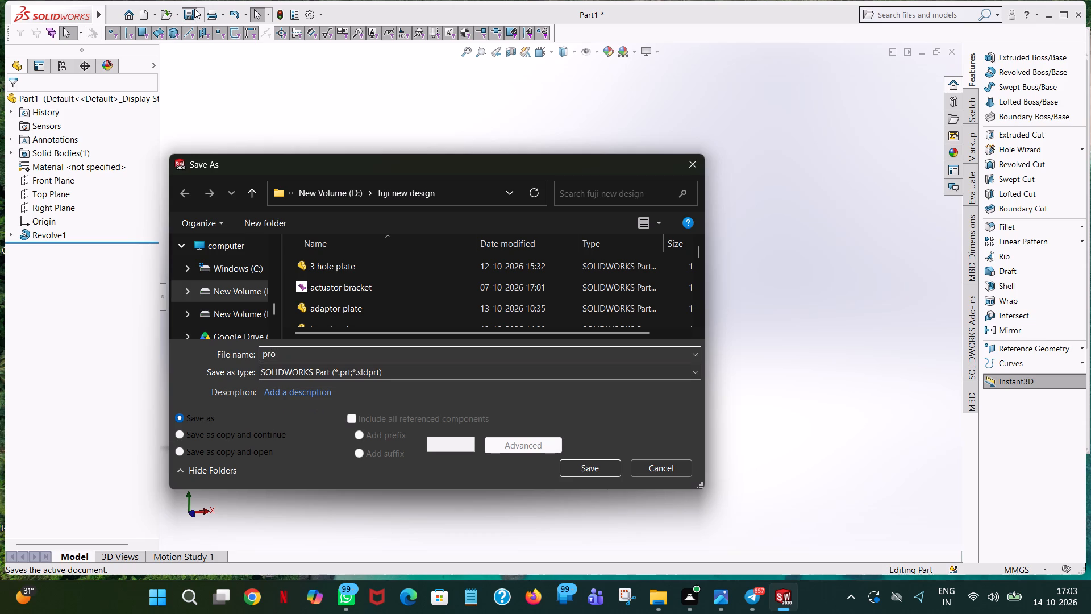
pyautogui.write('filed shaft')
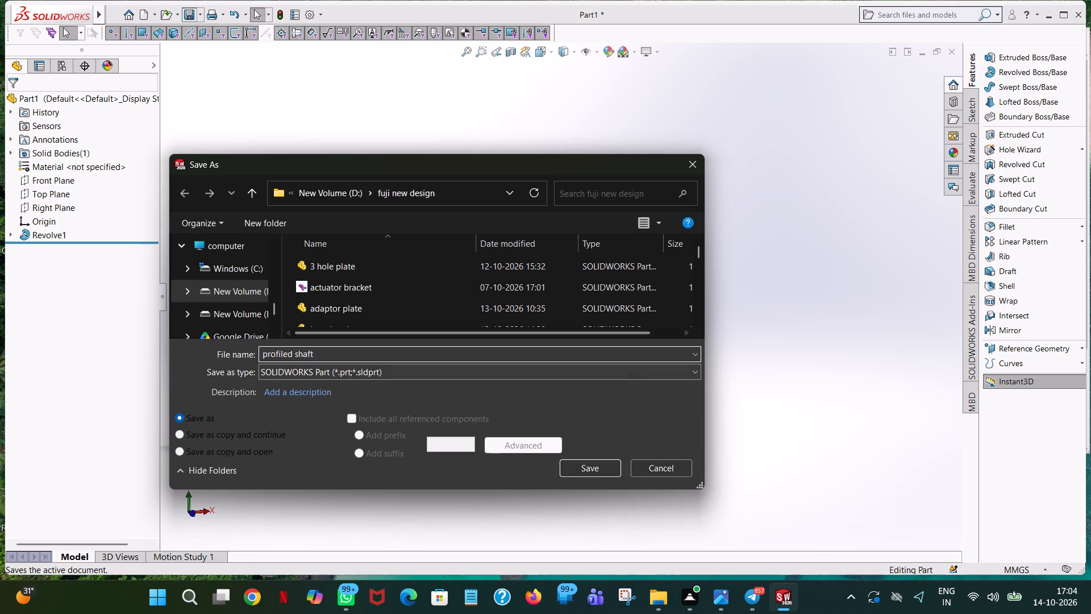
pyautogui.click(594, 462)
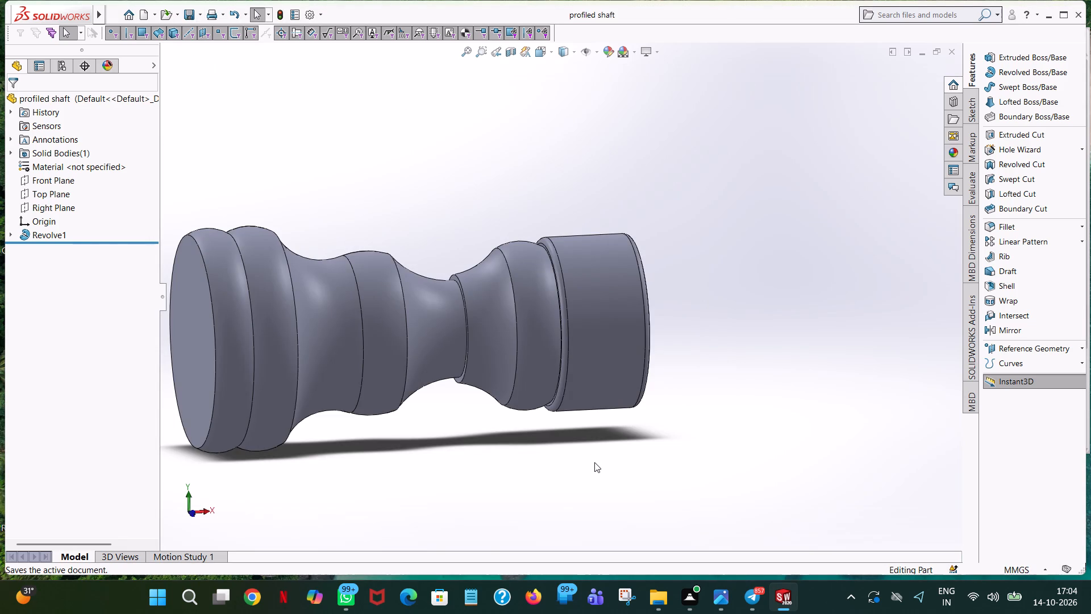
# Save a PDF copy of the part named "profiled shaft" in the "fuji new pdf" folder on drive D.
pyautogui.click(199, 14)
pyautogui.click(213, 44)
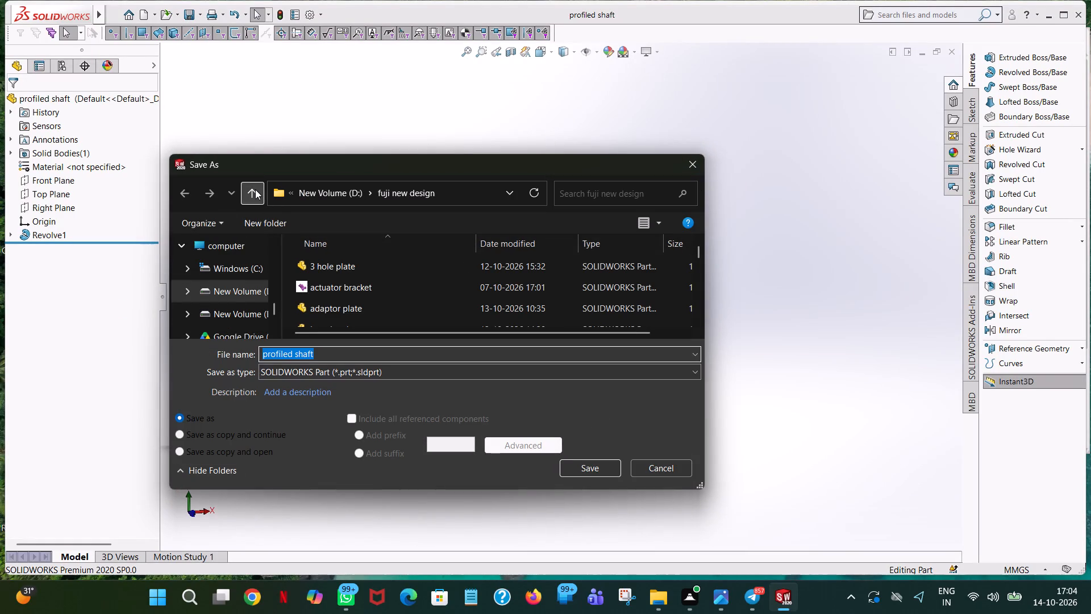
pyautogui.click(255, 189)
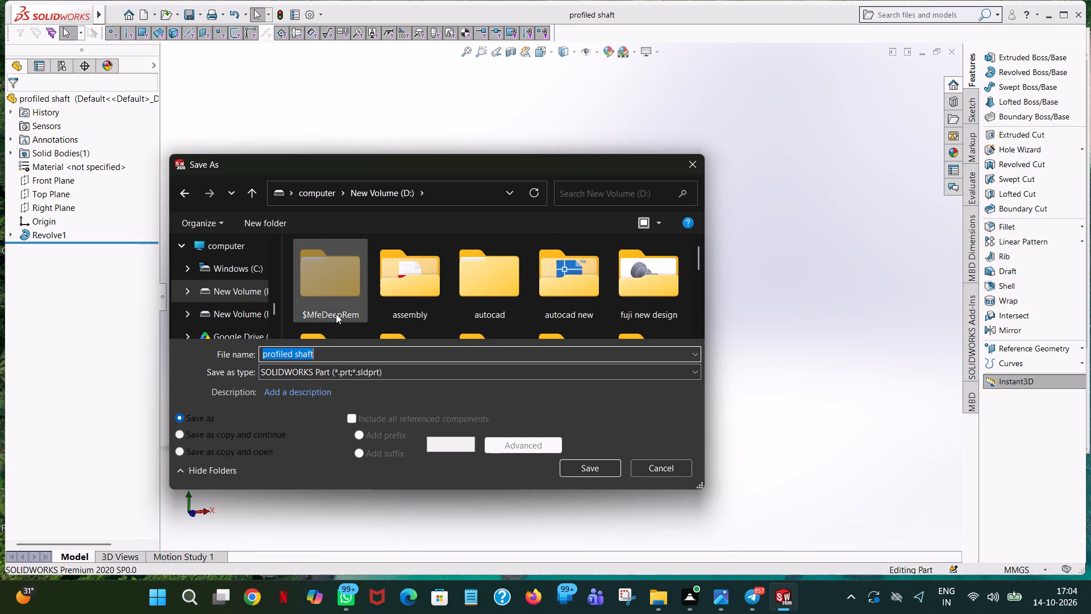
pyautogui.scroll(-1, 336, 314)
pyautogui.doubleClick(330, 302)
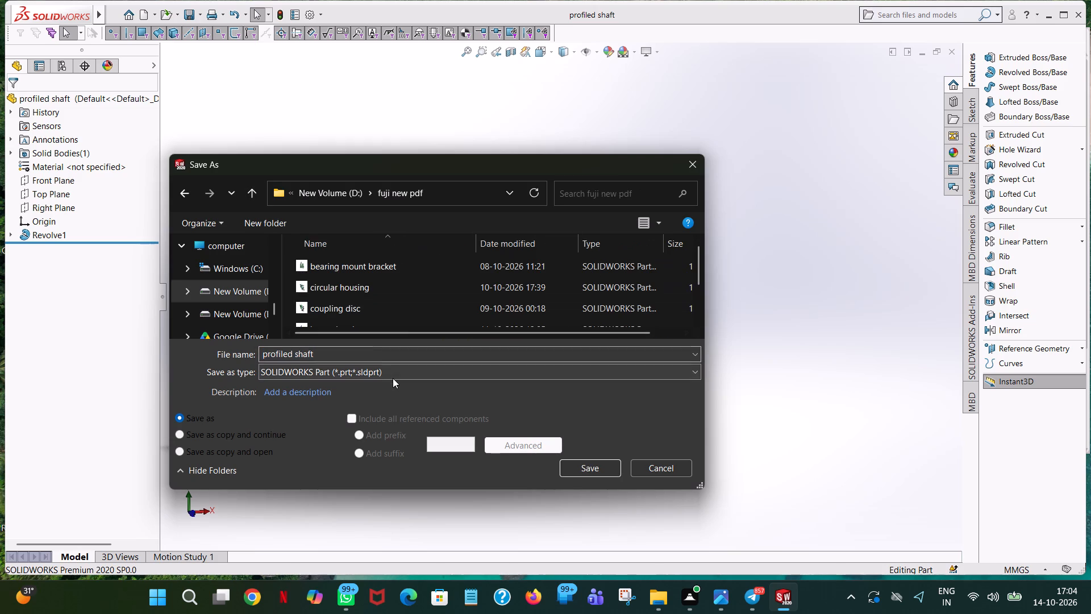
pyautogui.click(393, 378)
pyautogui.click(415, 106)
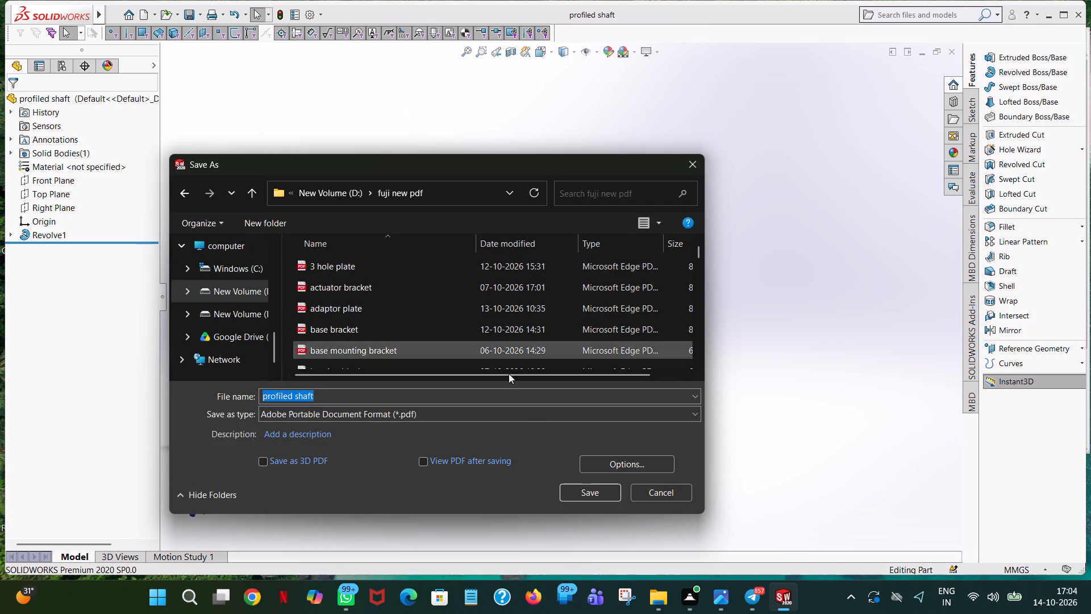
pyautogui.click(582, 487)
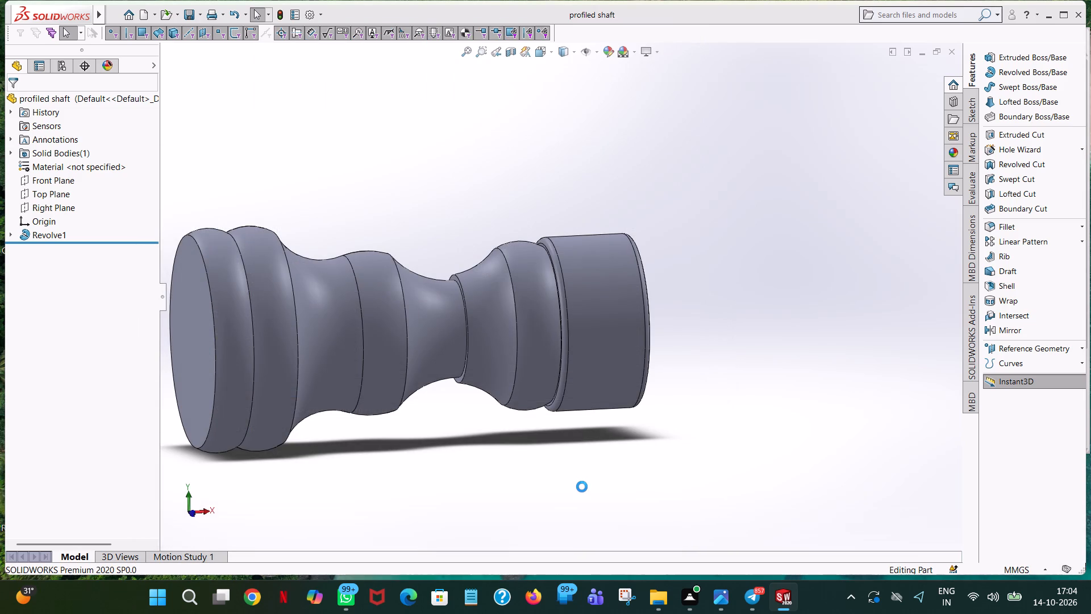